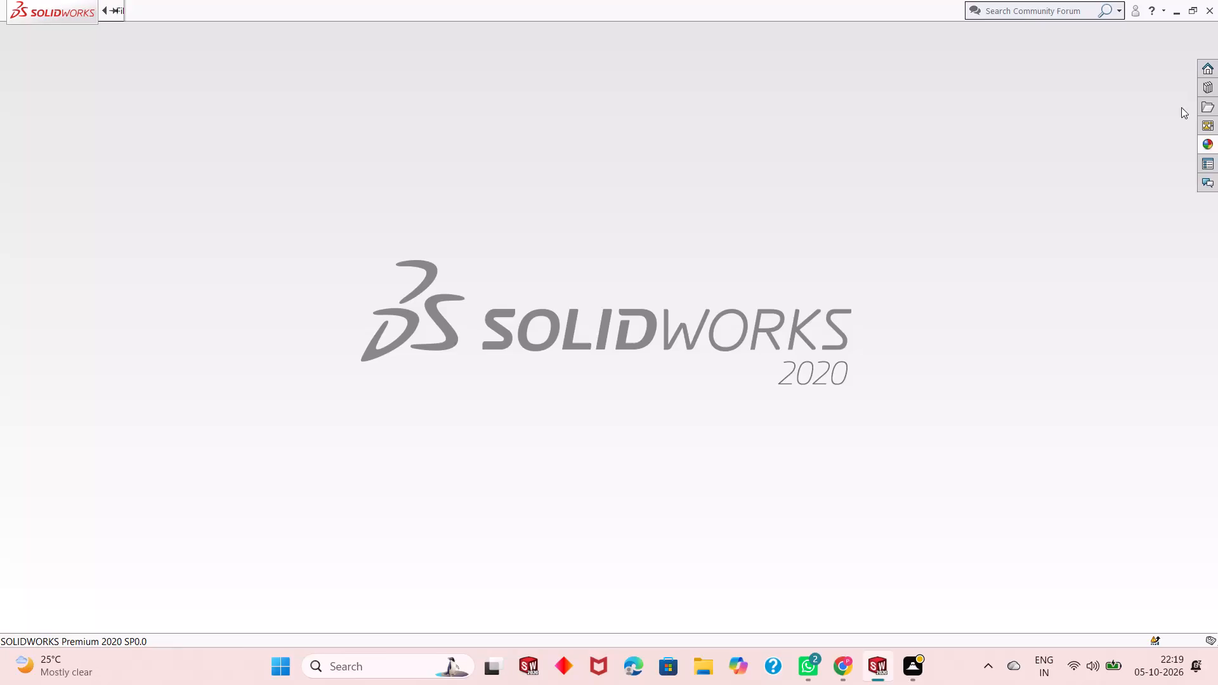
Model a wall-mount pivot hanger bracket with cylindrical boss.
Create a new part document.
{"action": "left_click", "coordinate": [52, 133]}
{"action": "left_click", "coordinate": [151, 10]}
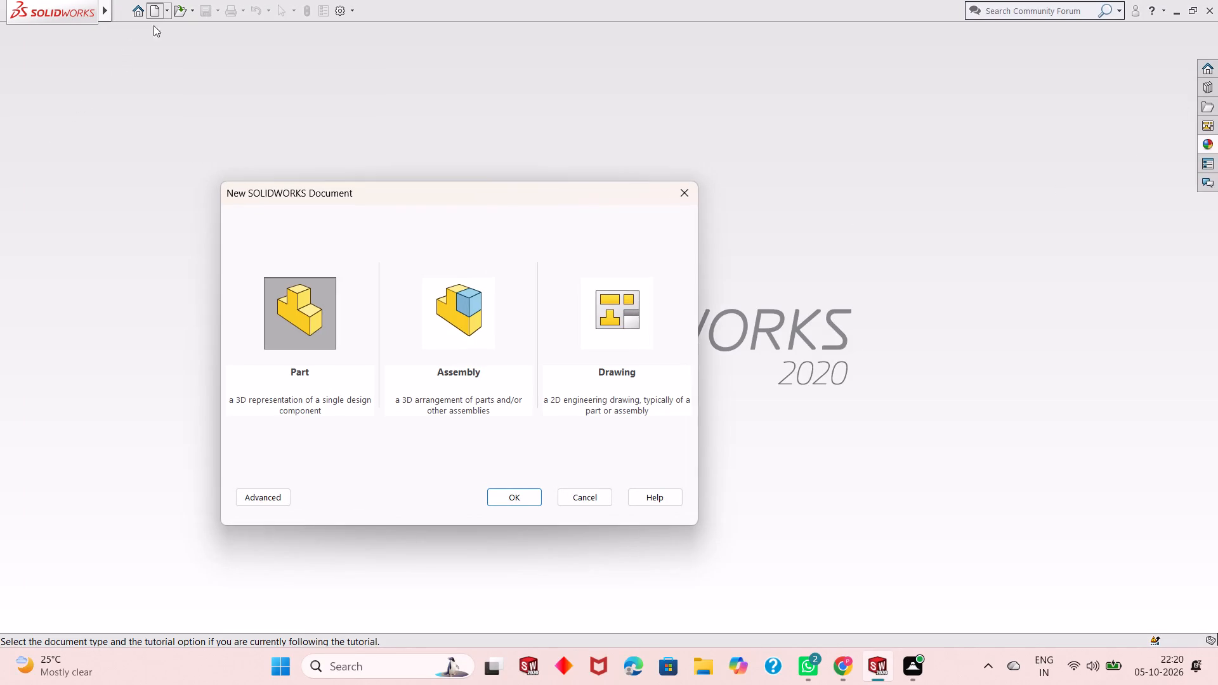
{"action": "double_click", "coordinate": [295, 315]}
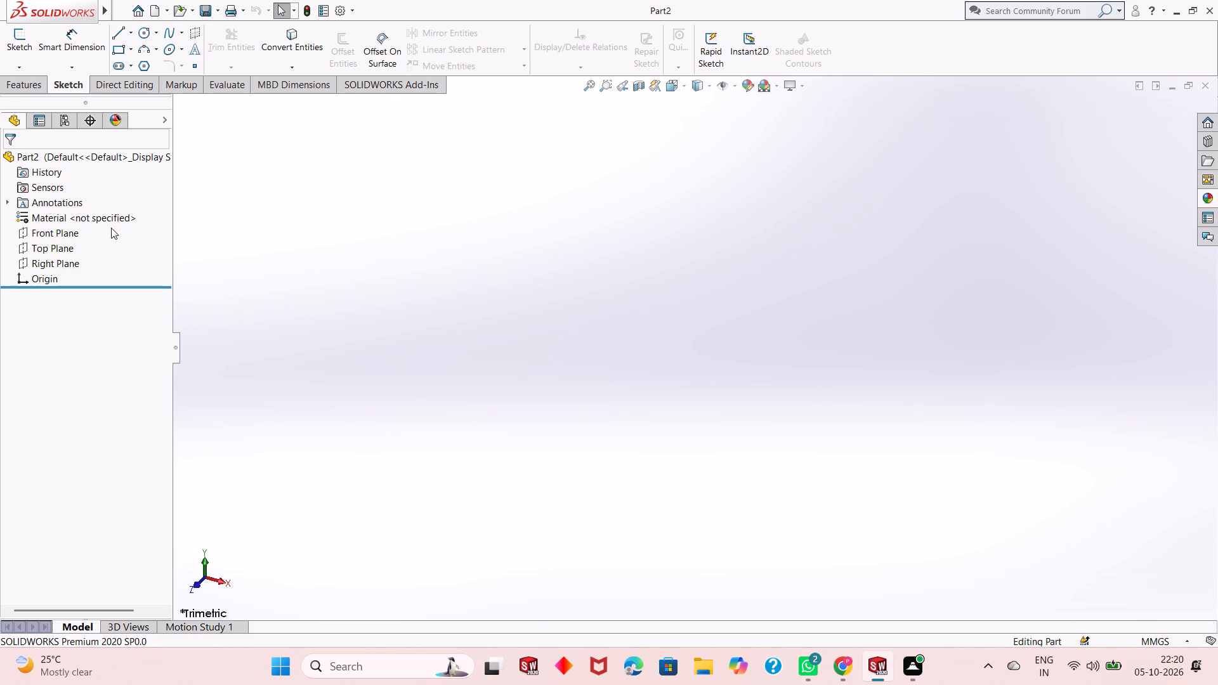
Start a sketch on the Front Plane.
{"action": "left_click", "coordinate": [77, 238]}
{"action": "left_click", "coordinate": [90, 221]}
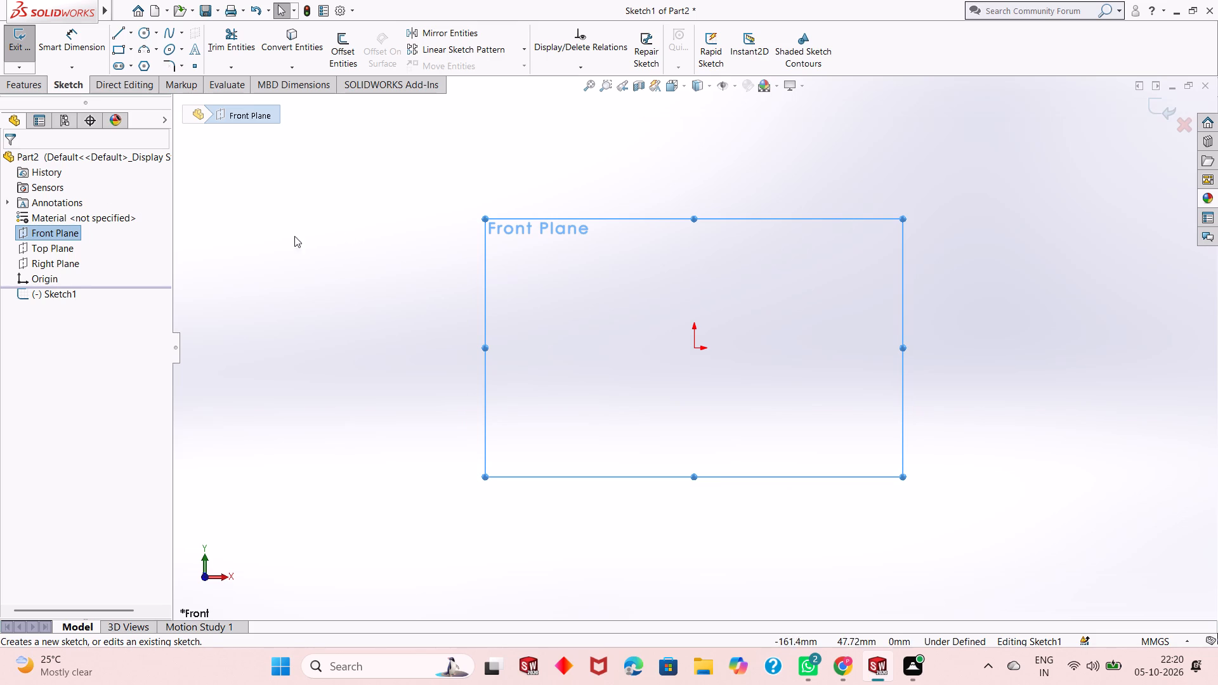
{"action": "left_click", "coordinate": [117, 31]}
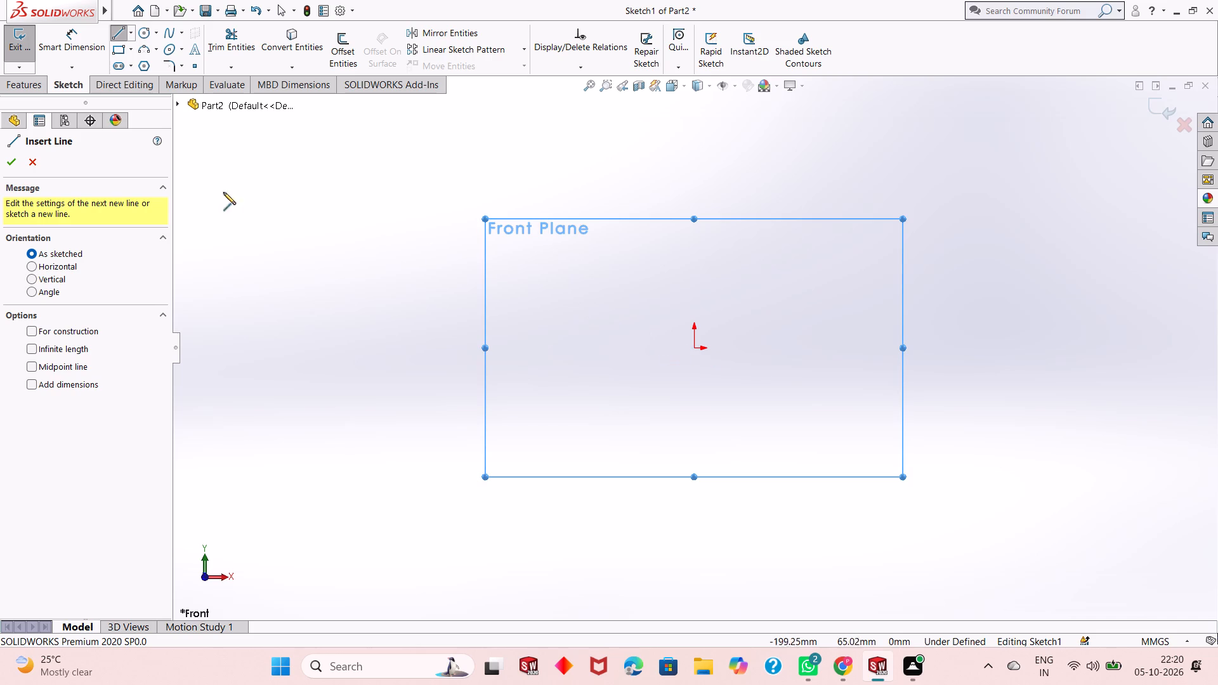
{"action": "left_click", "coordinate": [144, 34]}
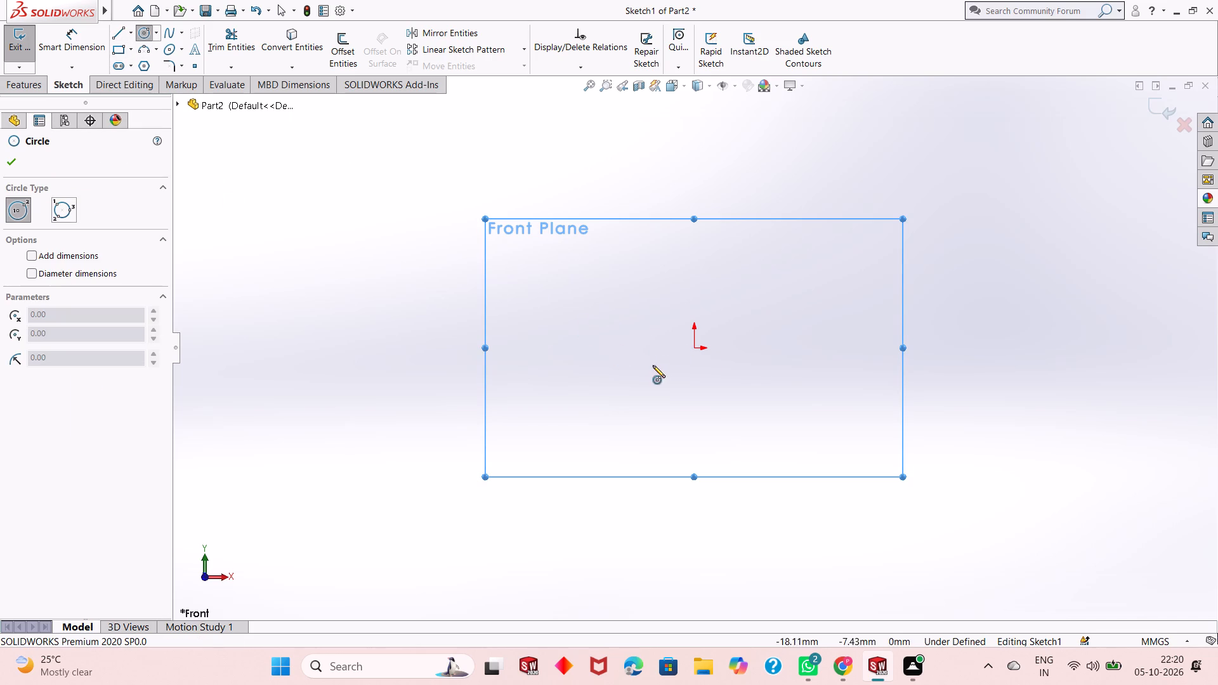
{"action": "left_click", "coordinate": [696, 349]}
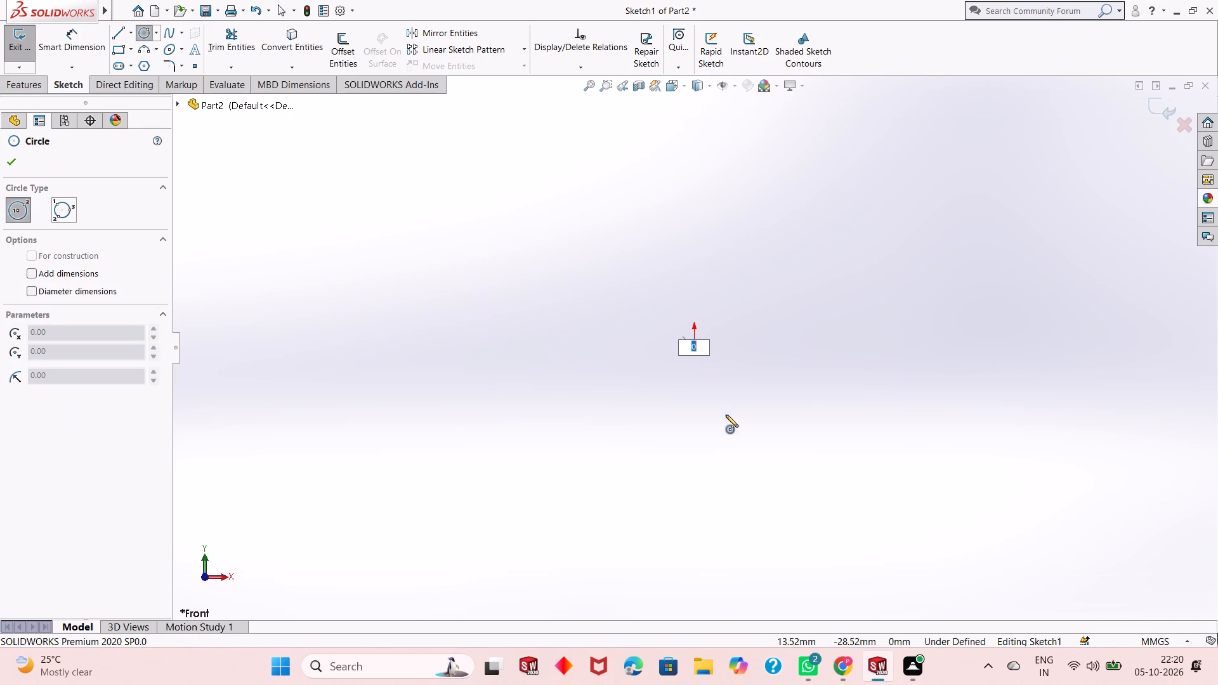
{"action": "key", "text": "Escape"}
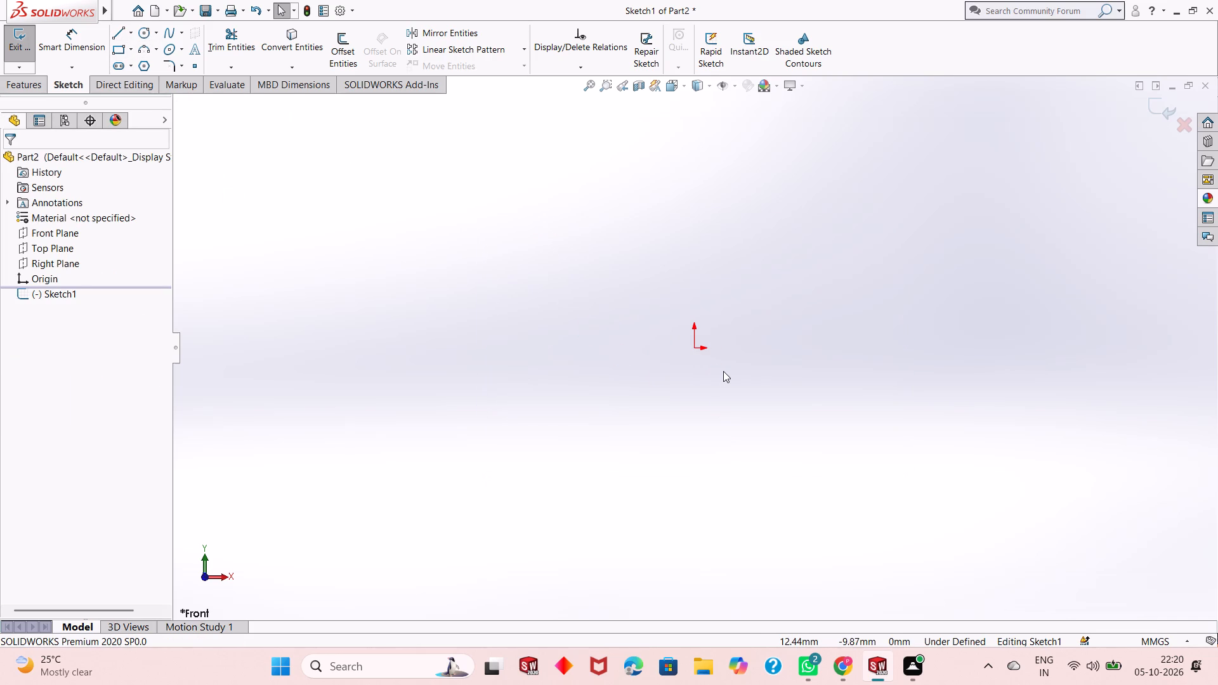
Sketch a circle centred on the origin, about 50 mm in diameter.
{"action": "left_click", "coordinate": [148, 38]}
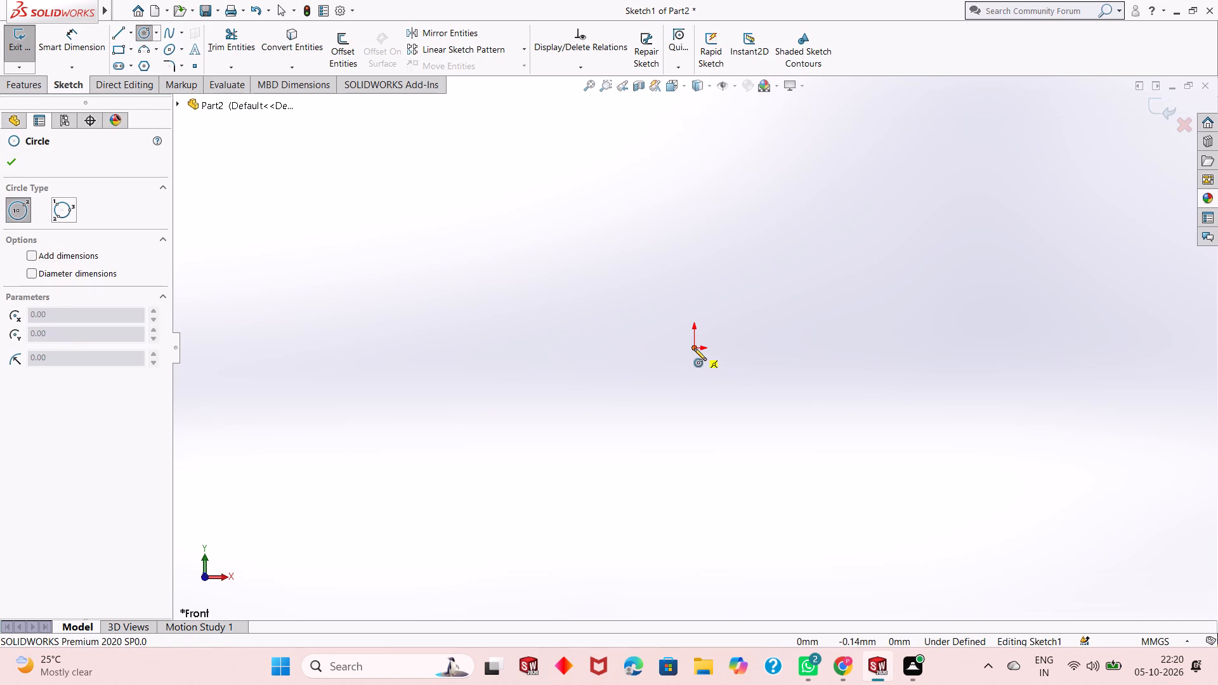
{"action": "left_click", "coordinate": [694, 348]}
{"action": "left_click", "coordinate": [669, 401]}
{"action": "right_click", "coordinate": [450, 263]}
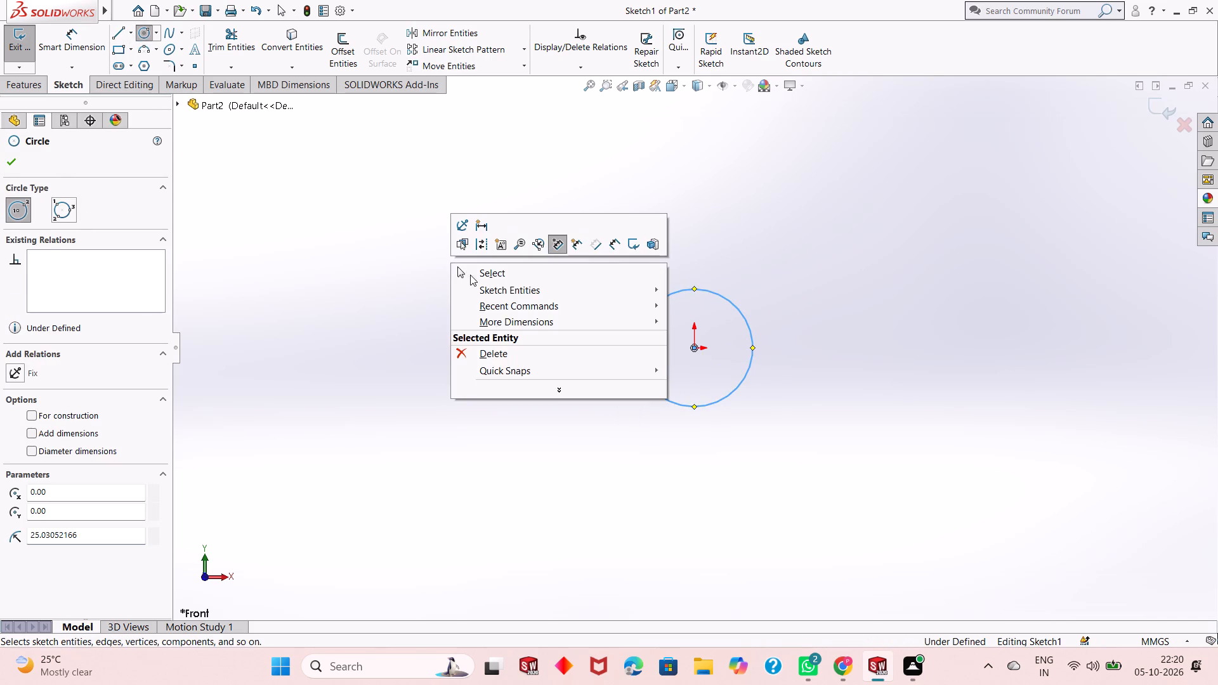
{"action": "left_click", "coordinate": [470, 275]}
Dimension the circle's diameter as 32 mm.
{"action": "left_click", "coordinate": [51, 43]}
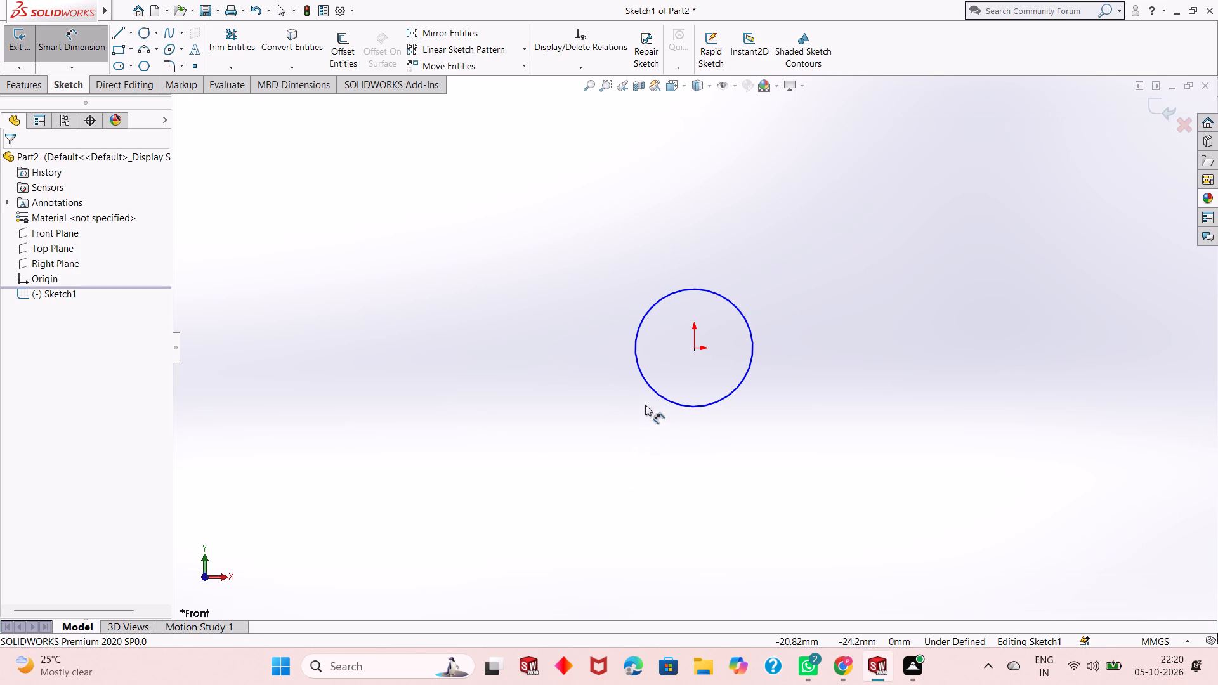
{"action": "left_click", "coordinate": [656, 388]}
{"action": "left_click", "coordinate": [563, 490]}
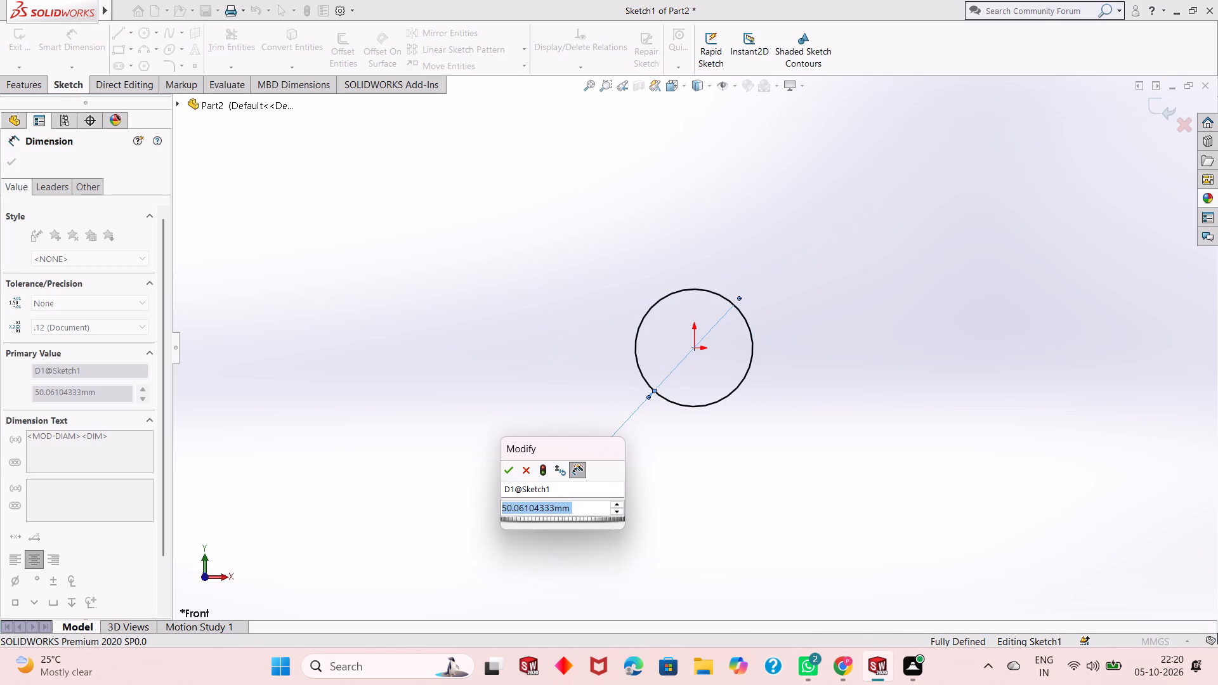
{"action": "type", "text": "32"}
{"action": "key", "text": "Return"}
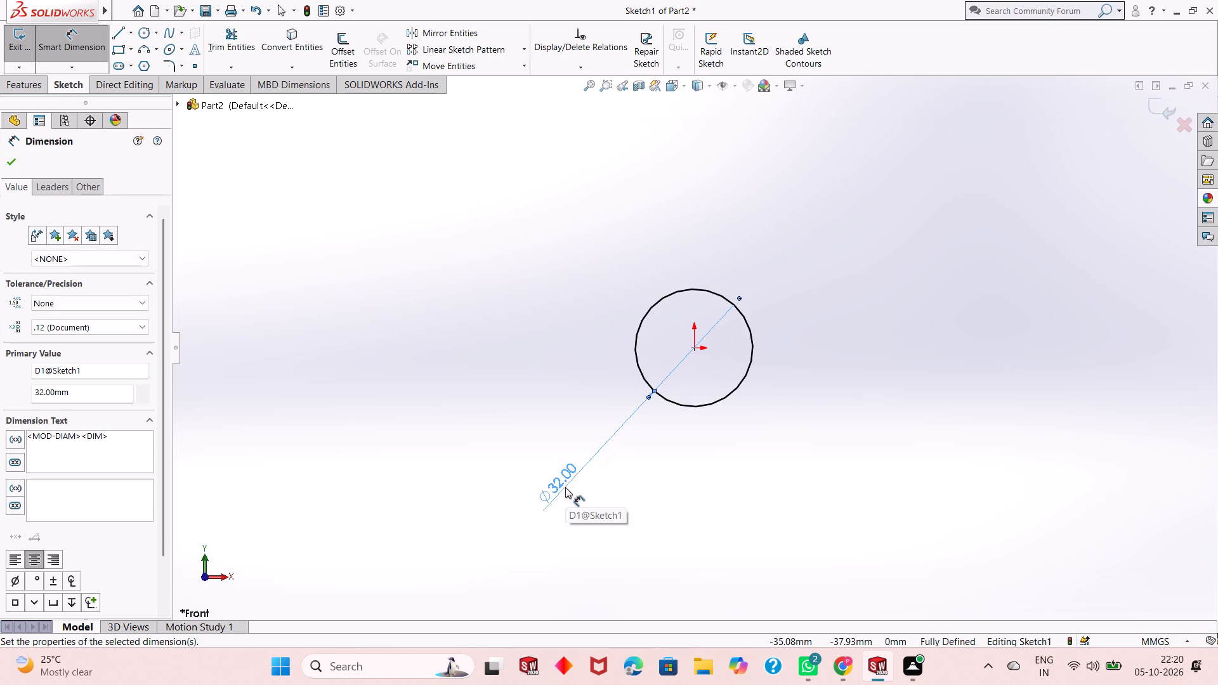
{"action": "right_click", "coordinate": [542, 349]}
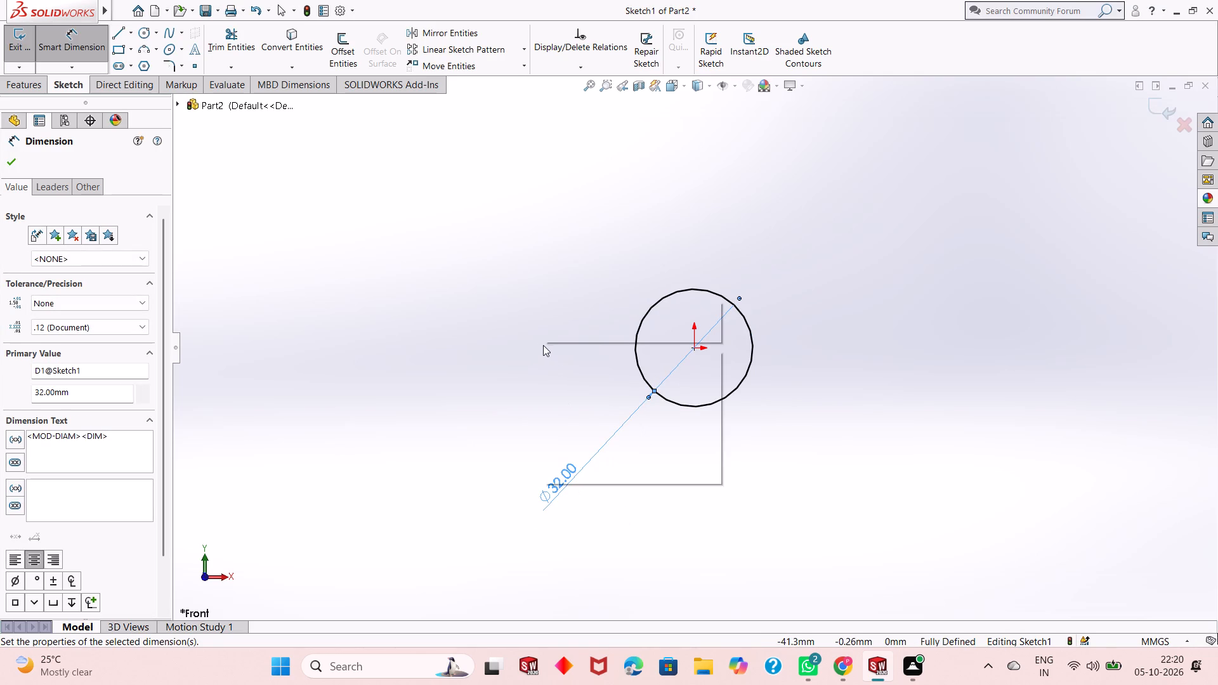
{"action": "left_click", "coordinate": [587, 393]}
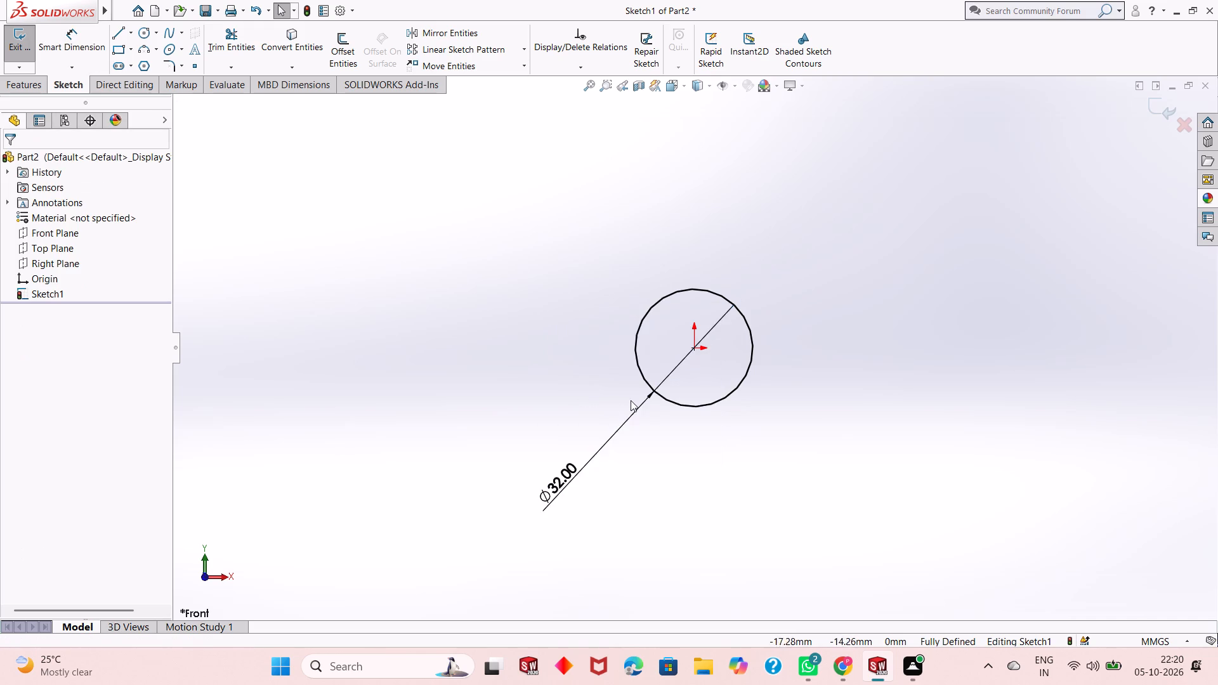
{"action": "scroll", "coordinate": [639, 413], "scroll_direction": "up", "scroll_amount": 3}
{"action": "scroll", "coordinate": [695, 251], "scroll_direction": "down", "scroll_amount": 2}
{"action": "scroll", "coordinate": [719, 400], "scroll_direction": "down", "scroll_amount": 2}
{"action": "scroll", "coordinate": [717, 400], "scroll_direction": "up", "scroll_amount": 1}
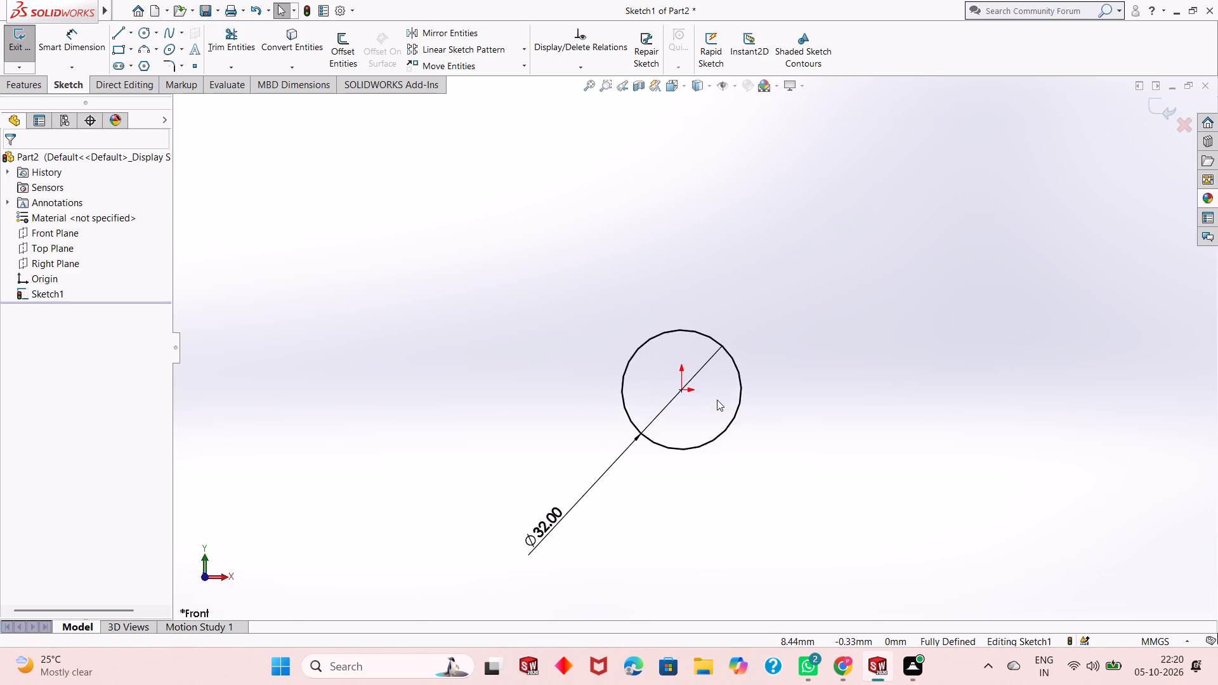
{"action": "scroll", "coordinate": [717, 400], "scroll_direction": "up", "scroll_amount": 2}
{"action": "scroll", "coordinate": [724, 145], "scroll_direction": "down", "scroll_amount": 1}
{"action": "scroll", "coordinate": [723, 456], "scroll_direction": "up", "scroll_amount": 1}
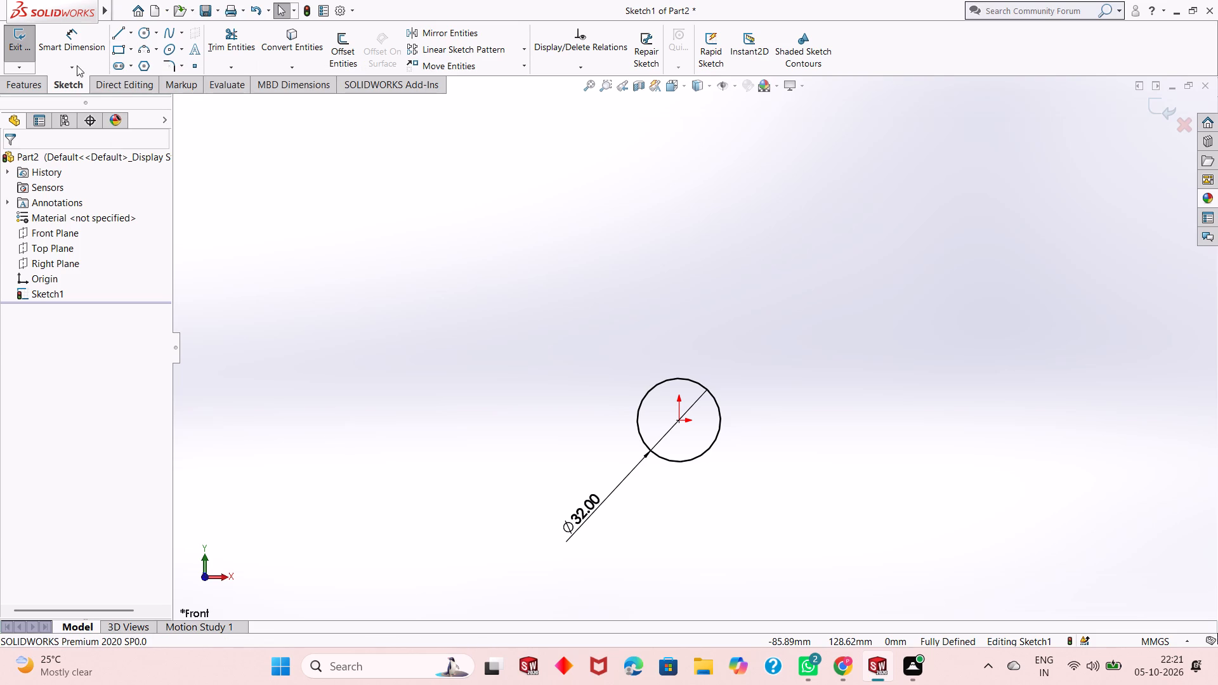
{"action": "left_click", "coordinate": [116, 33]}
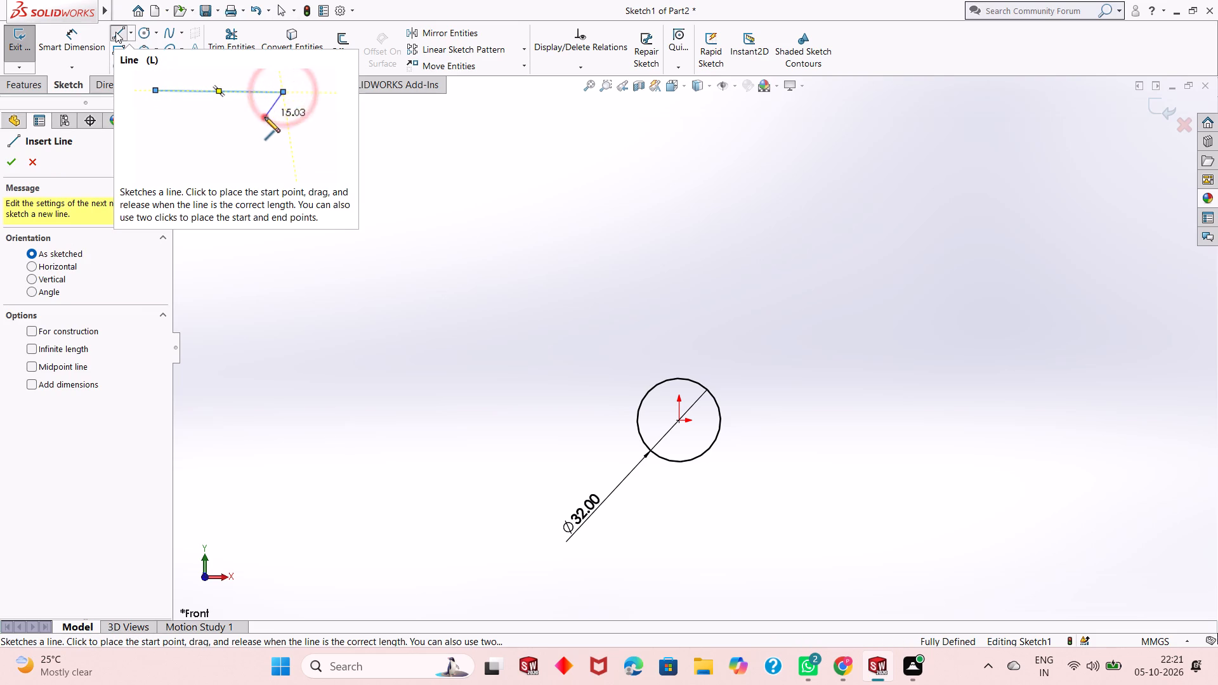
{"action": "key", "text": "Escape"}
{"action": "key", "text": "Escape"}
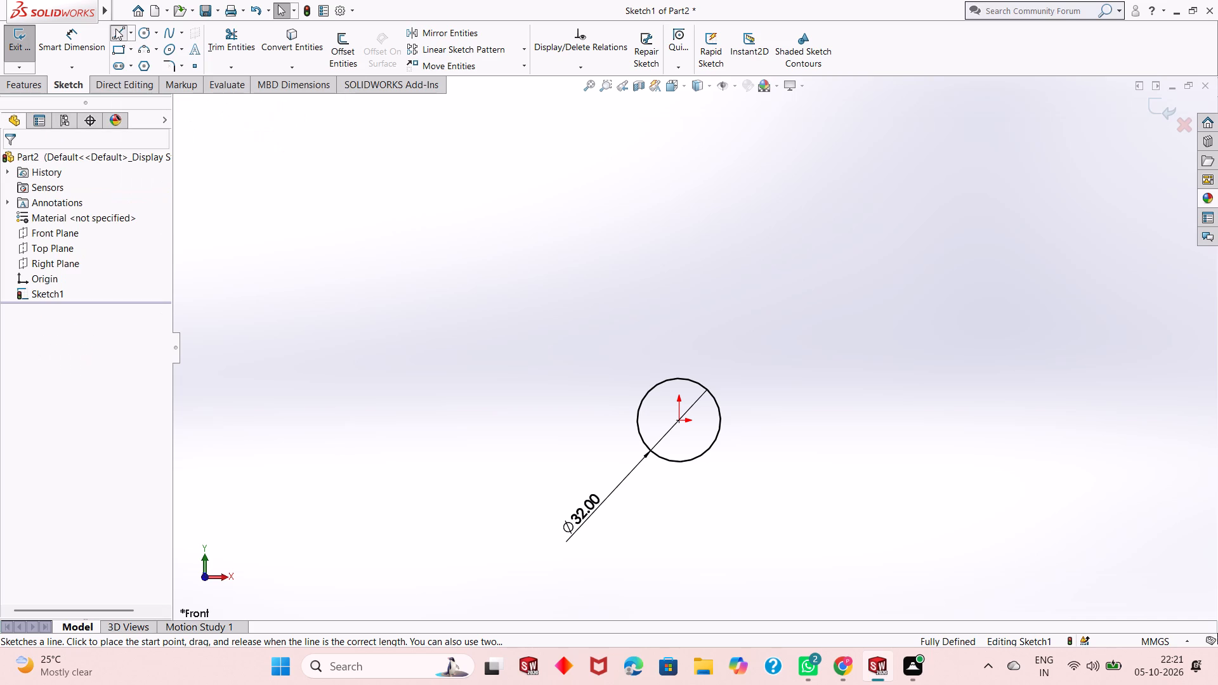
Sketch a corner rectangle above the circle, about 130 mm wide and 57 mm high.
{"action": "left_click", "coordinate": [121, 52]}
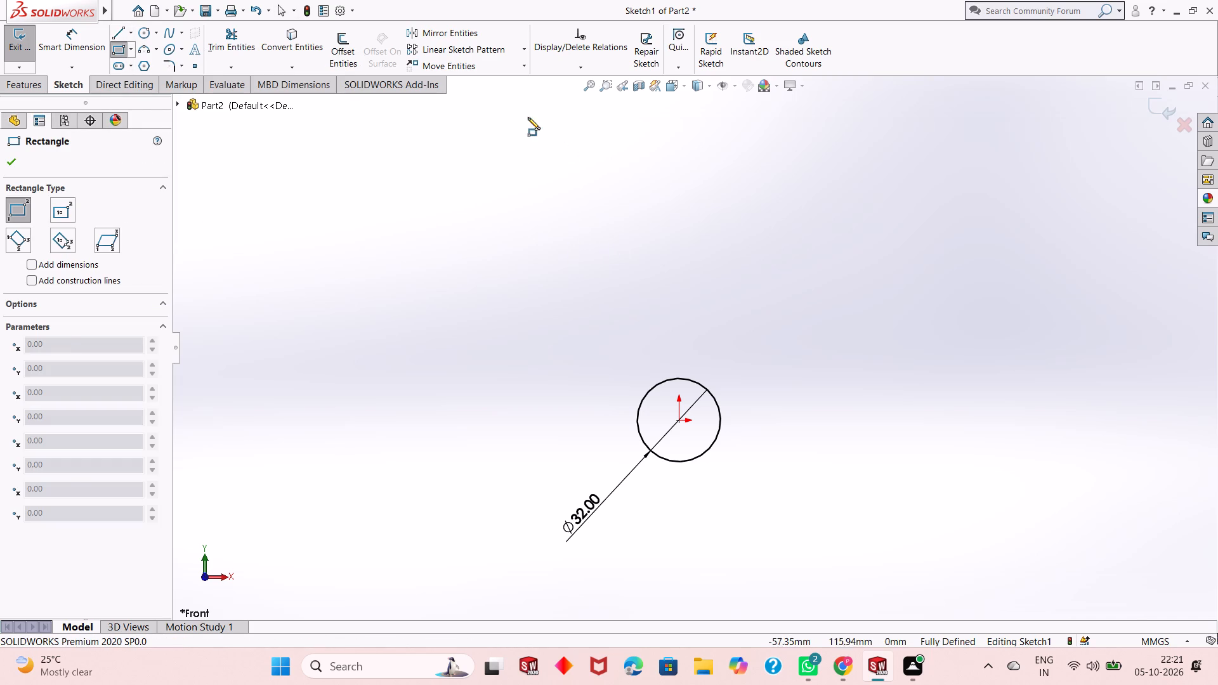
{"action": "left_click", "coordinate": [530, 140]}
{"action": "left_click", "coordinate": [870, 289]}
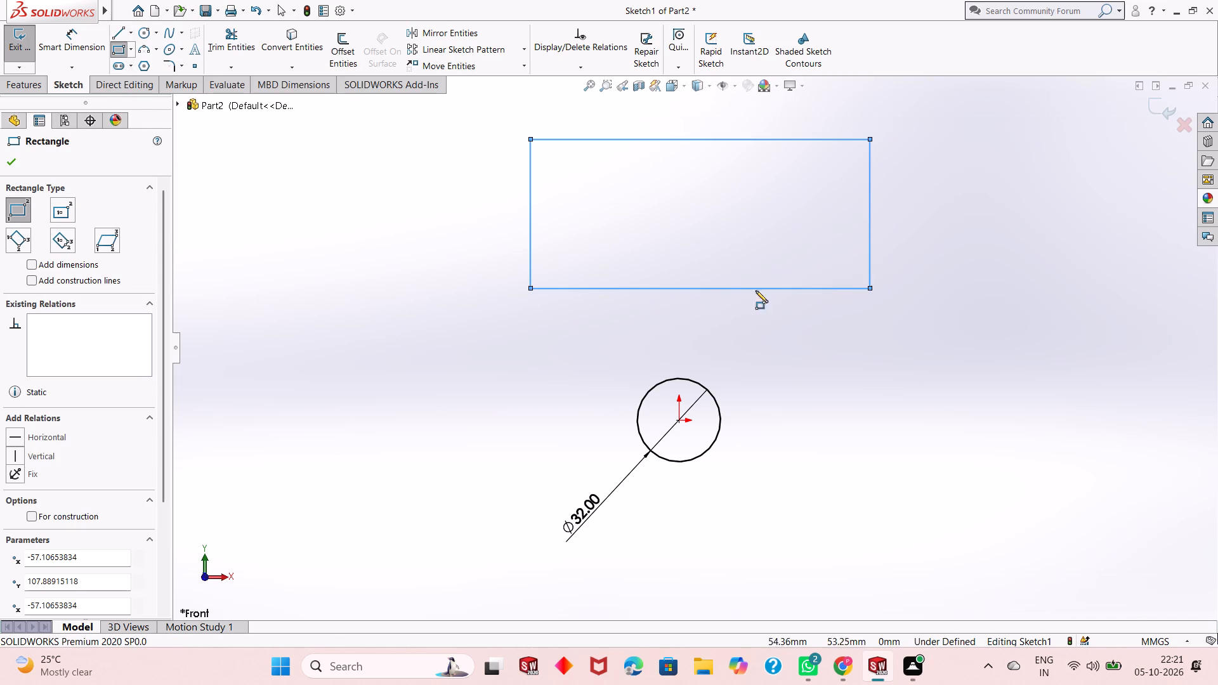
{"action": "right_click", "coordinate": [237, 213]}
{"action": "left_click", "coordinate": [258, 212]}
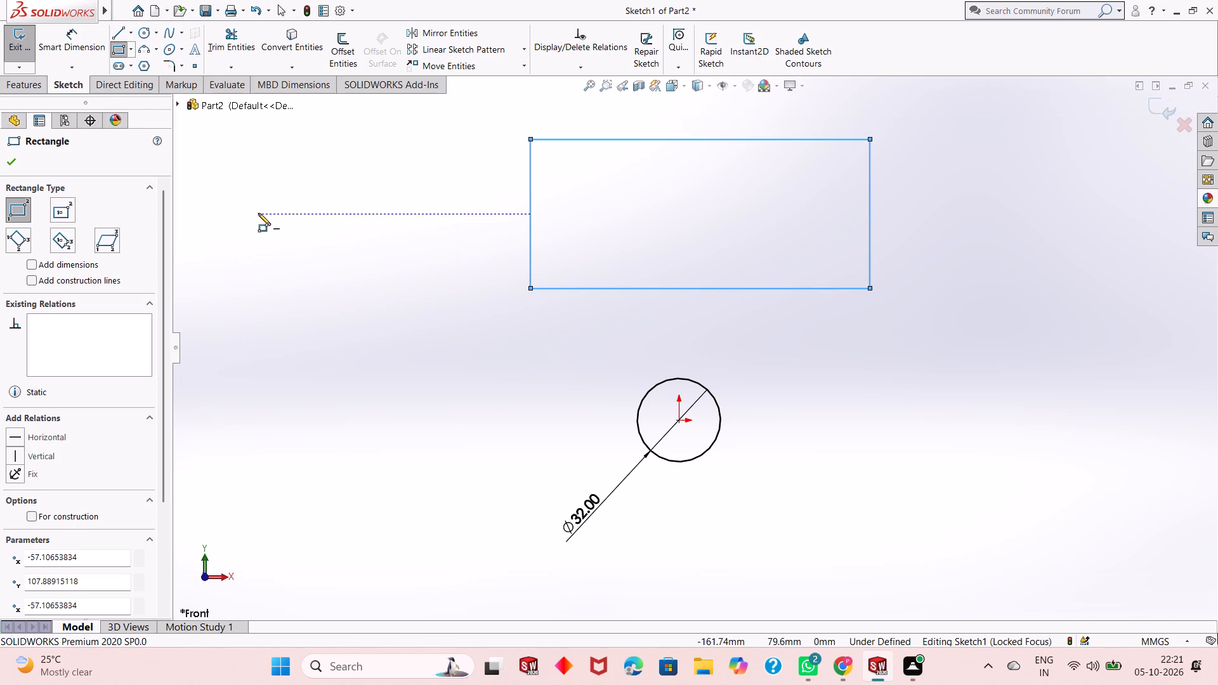
{"action": "right_click", "coordinate": [258, 213]}
{"action": "left_click", "coordinate": [272, 218]}
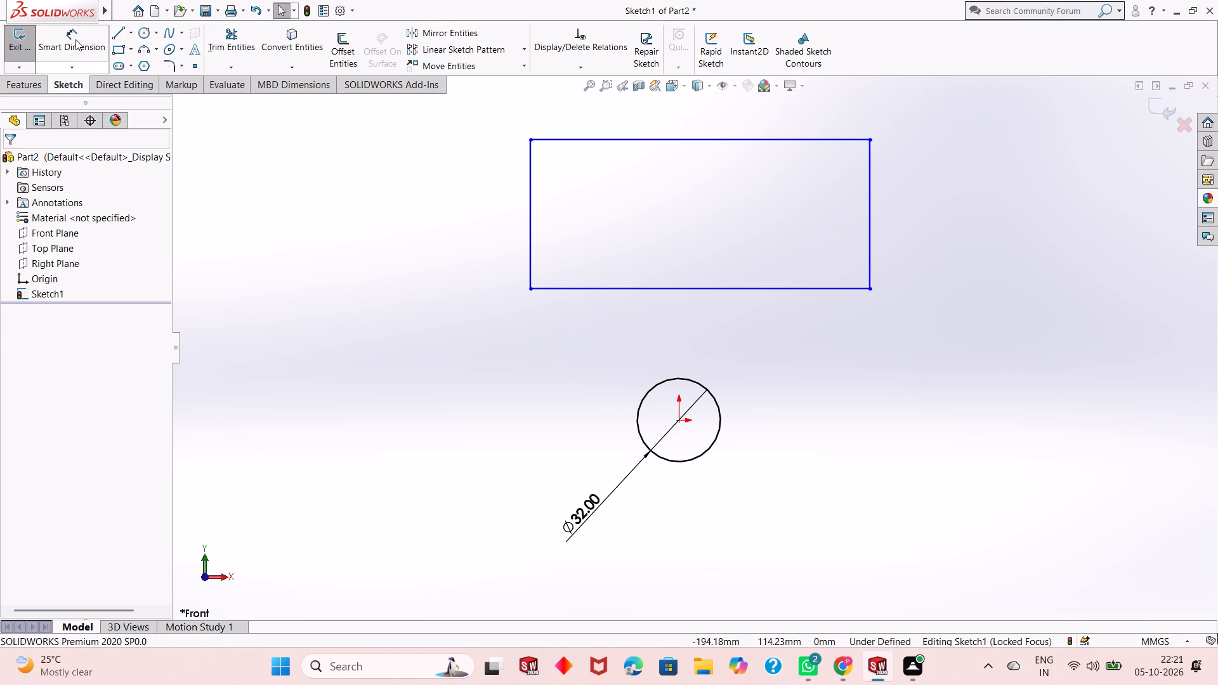
Dimension the rectangle's top edge with a width of 76 mm.
{"action": "left_click", "coordinate": [75, 39]}
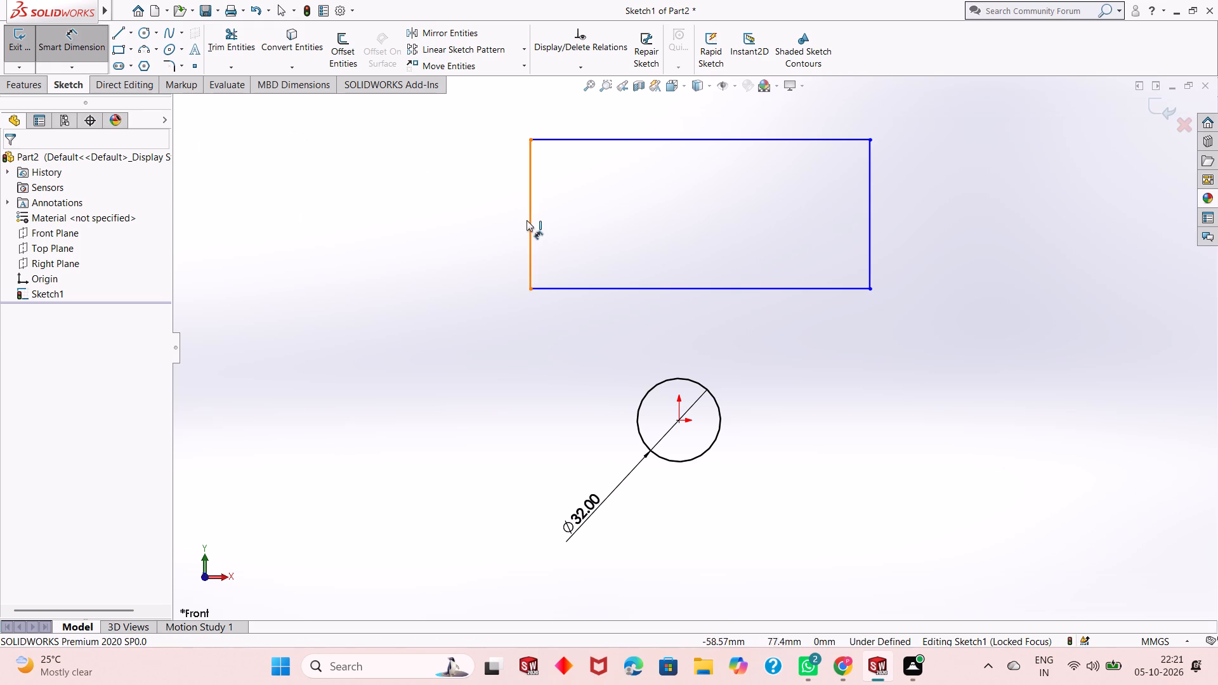
{"action": "left_click", "coordinate": [679, 141]}
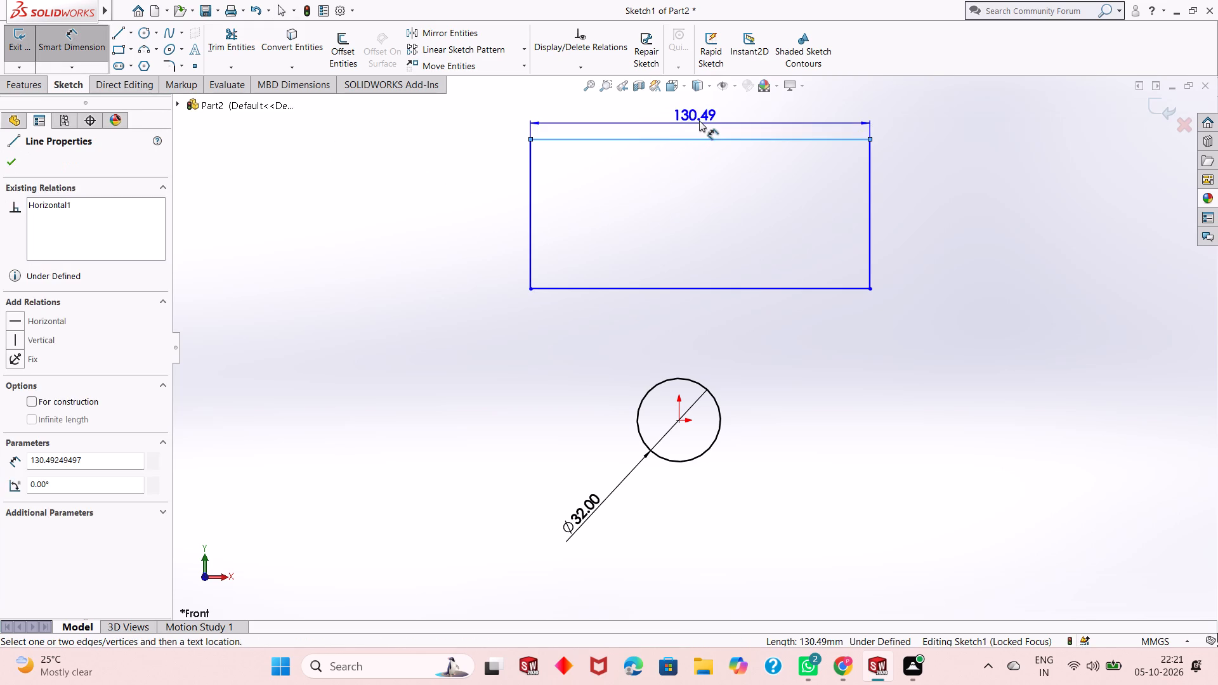
{"action": "left_click", "coordinate": [703, 118]}
{"action": "type", "text": "76"}
{"action": "key", "text": "Return"}
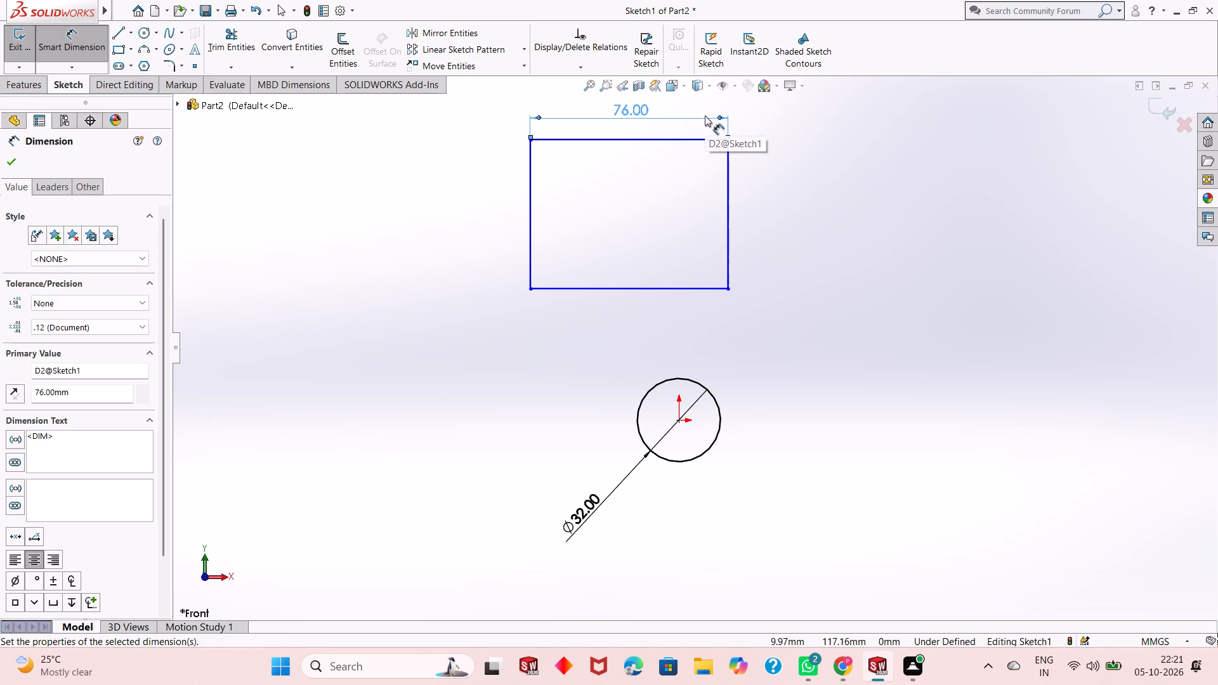
Dimension the horizontal distance from the rectangle's lower-left corner to the origin as 76/2 mm, centring it over the circle.
{"action": "left_click", "coordinate": [534, 291]}
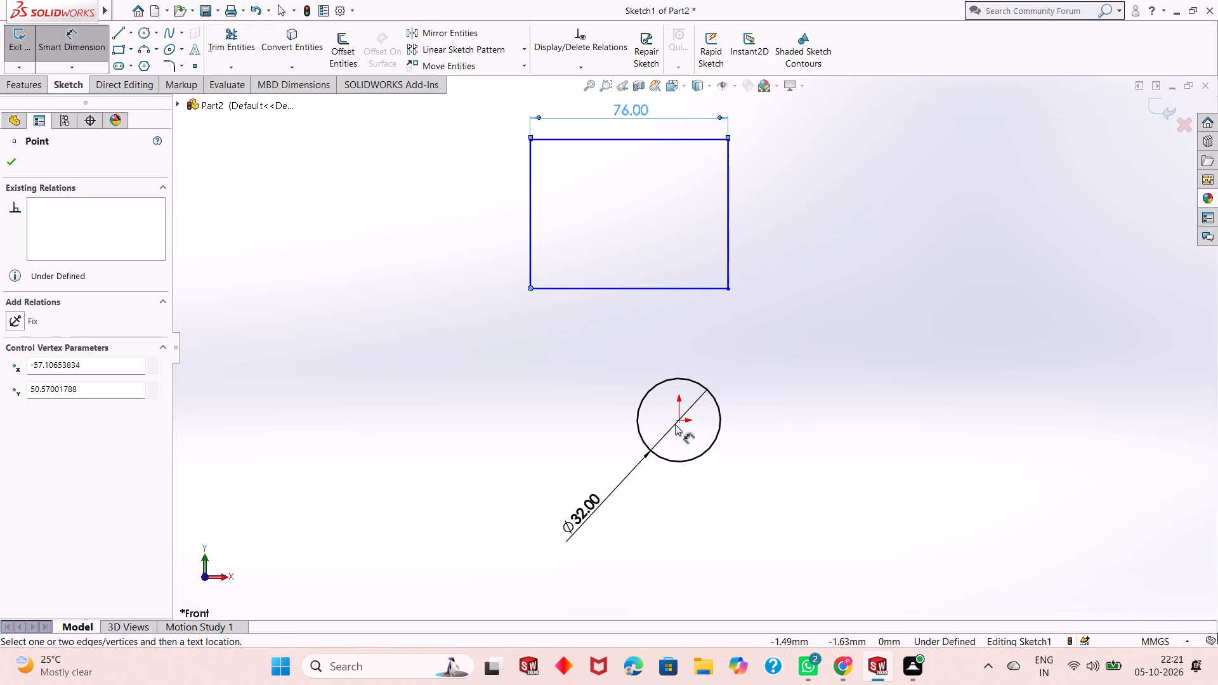
{"action": "left_click", "coordinate": [678, 422]}
{"action": "left_click", "coordinate": [669, 559]}
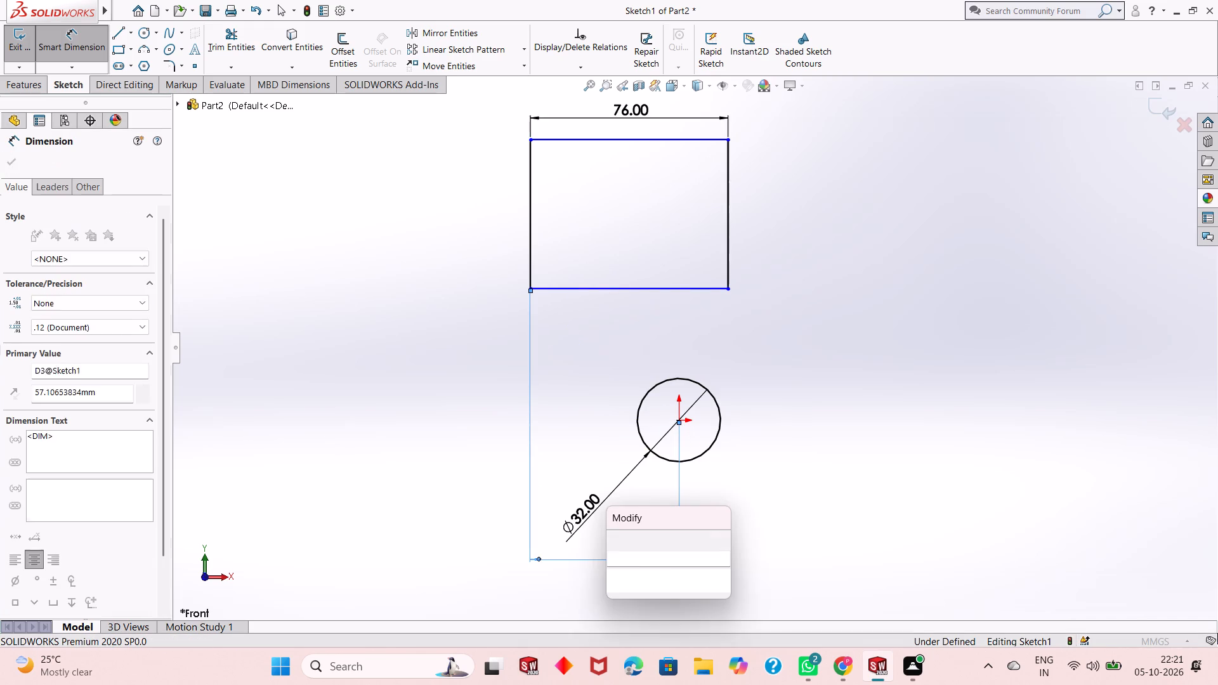
{"action": "type", "text": "76/2"}
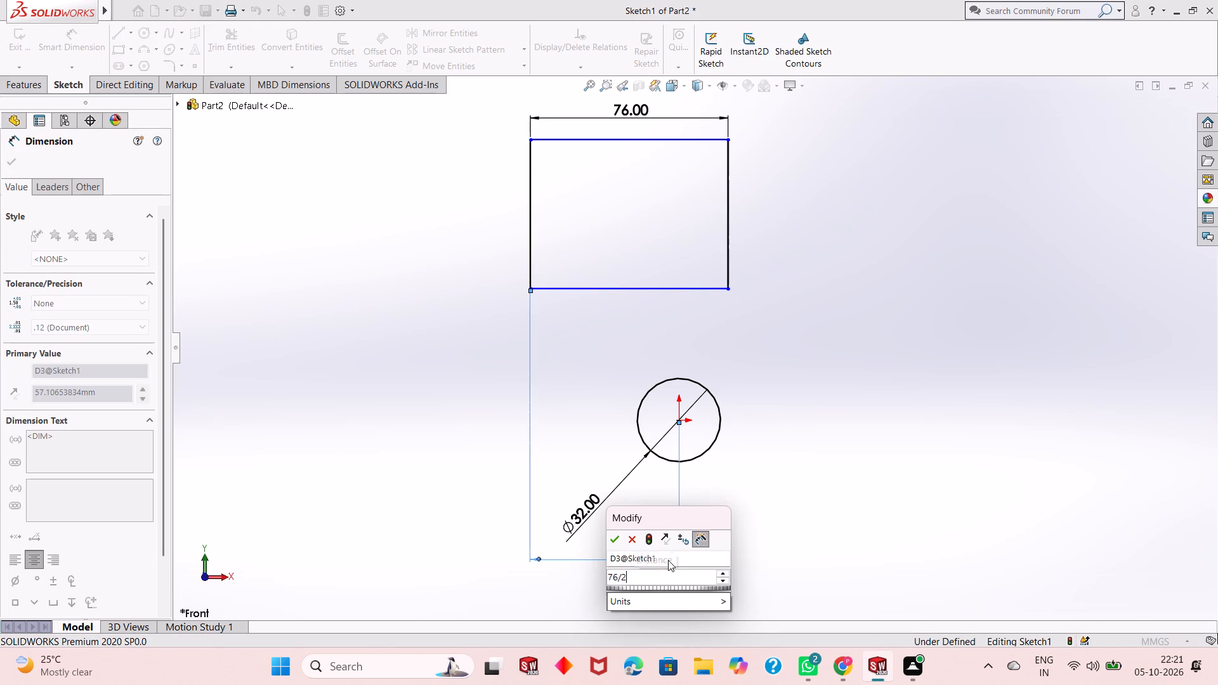
{"action": "key", "text": "Return"}
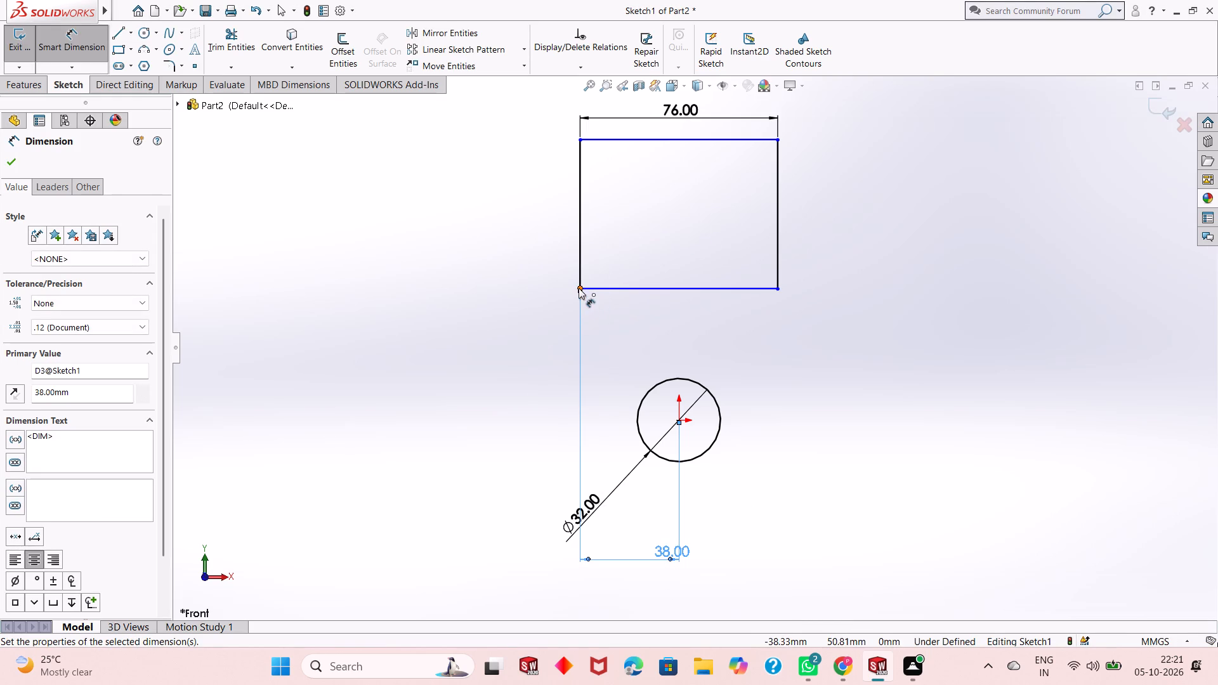
Dimension the vertical distance from the rectangle's bottom edge to the circle's centre as 64 mm.
{"action": "left_click", "coordinate": [615, 291]}
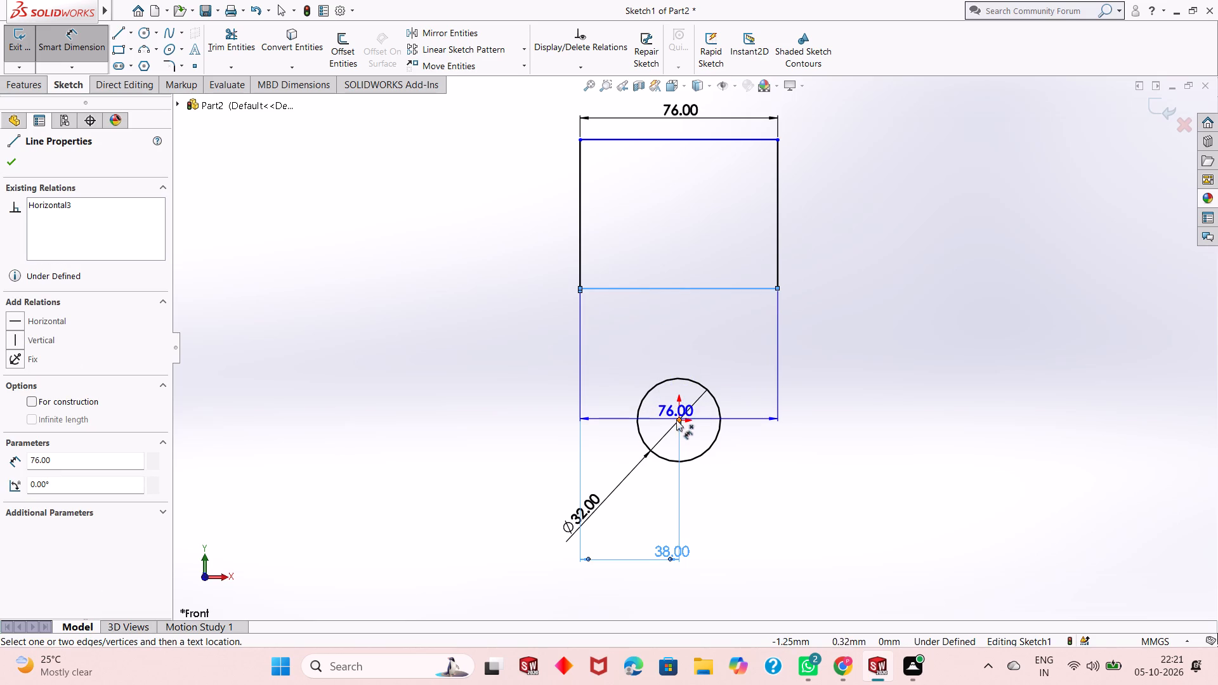
{"action": "left_click", "coordinate": [679, 421]}
{"action": "left_click", "coordinate": [548, 417]}
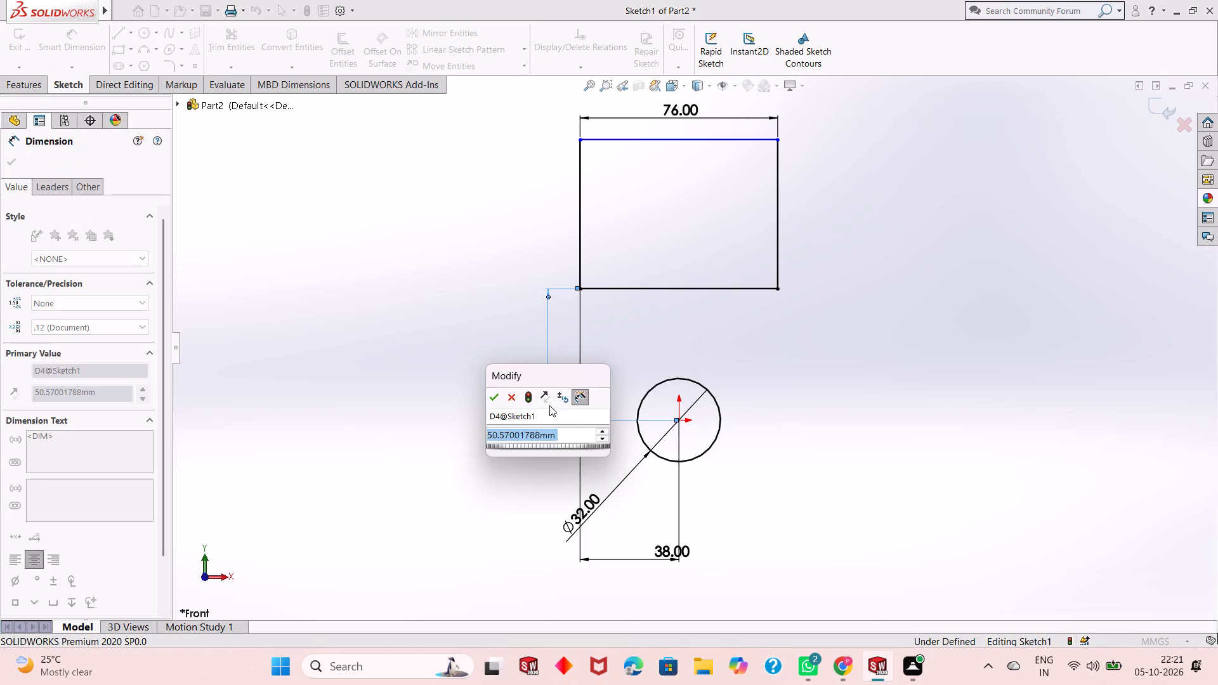
{"action": "key", "text": "6"}
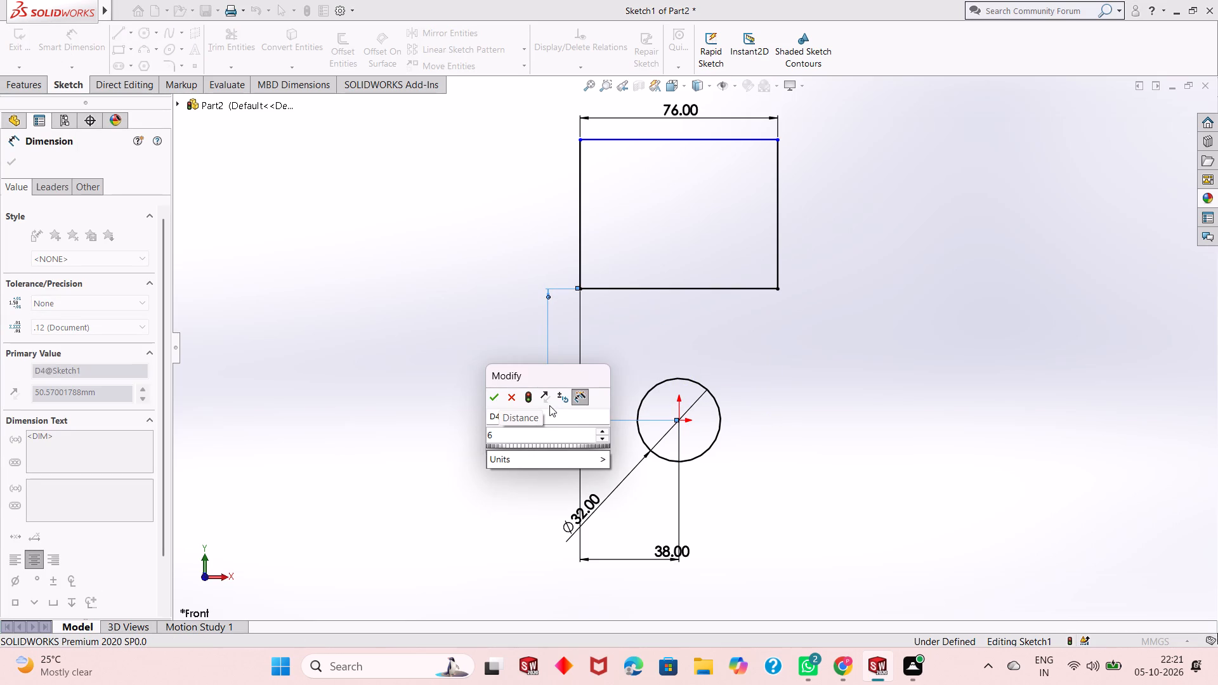
{"action": "key", "text": "4"}
{"action": "key", "text": "Return"}
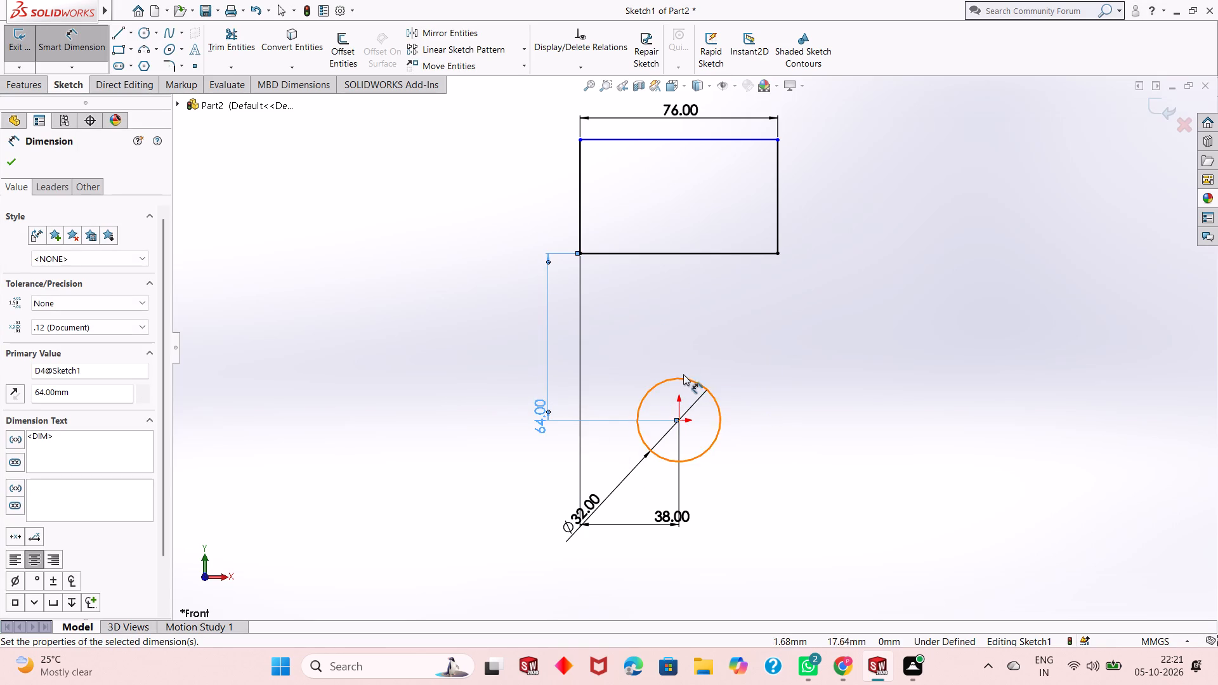
Dimension the rectangle's vertical side with a height of 36 mm.
{"action": "scroll", "coordinate": [683, 371], "scroll_direction": "up", "scroll_amount": 1}
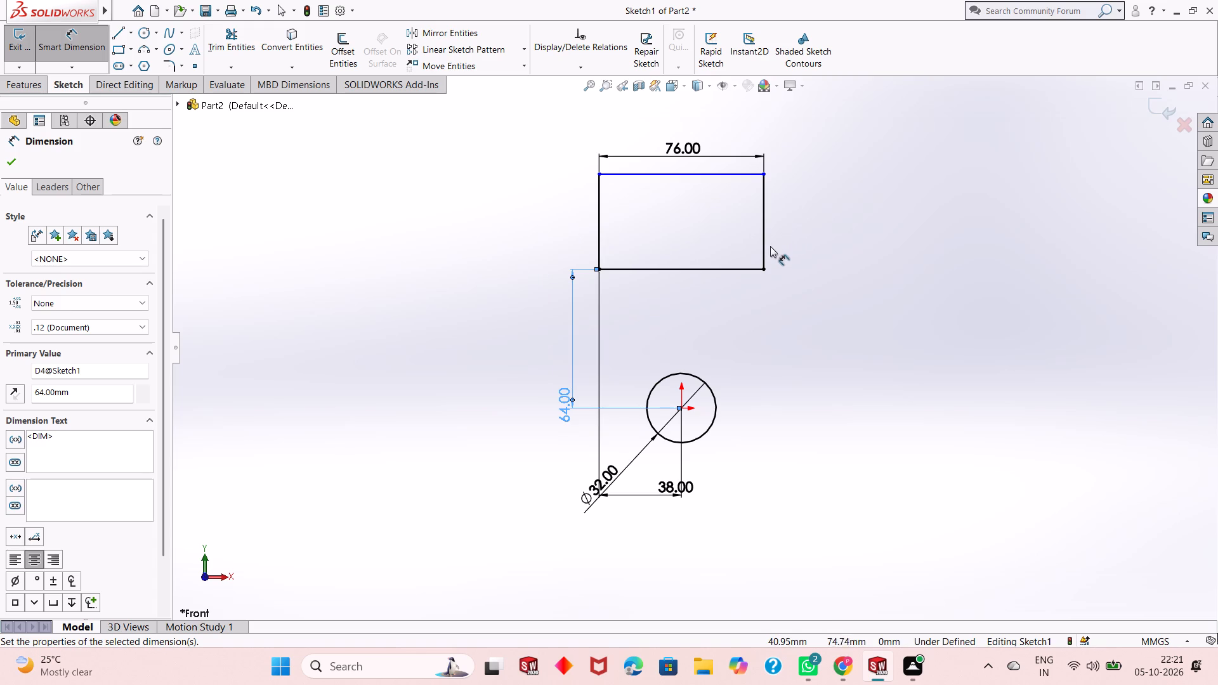
{"action": "left_click", "coordinate": [768, 252]}
{"action": "left_click", "coordinate": [764, 245]}
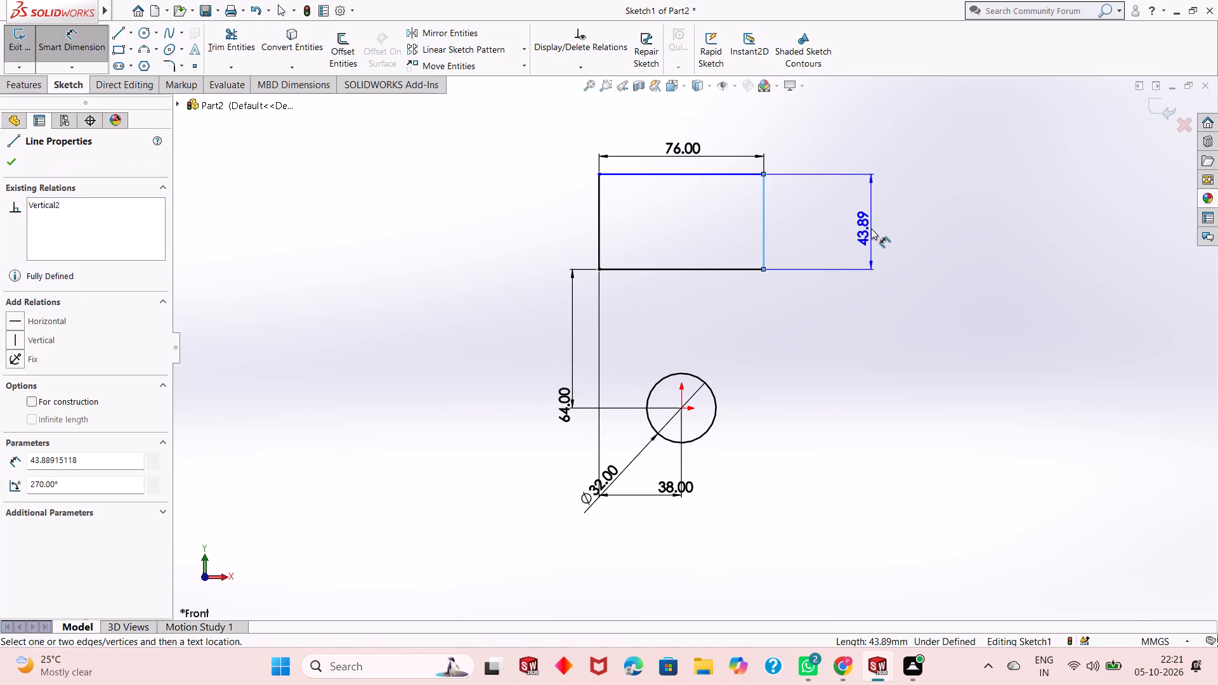
{"action": "left_click", "coordinate": [871, 228]}
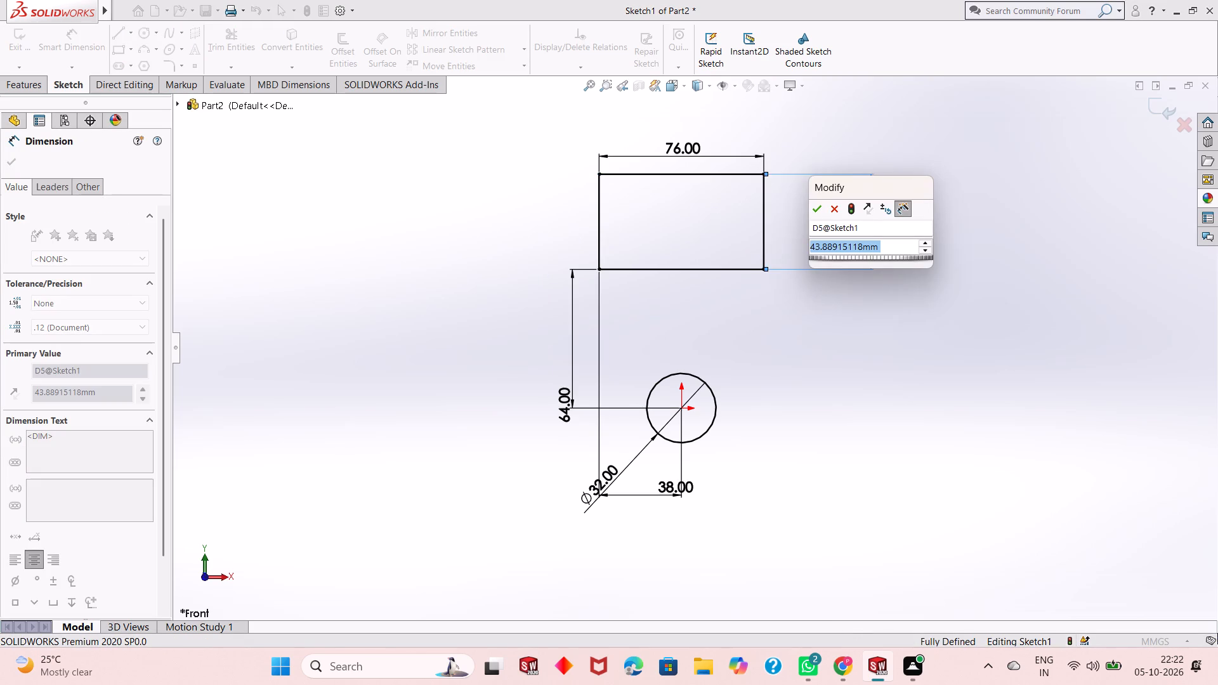
{"action": "type", "text": "36"}
{"action": "key", "text": "Return"}
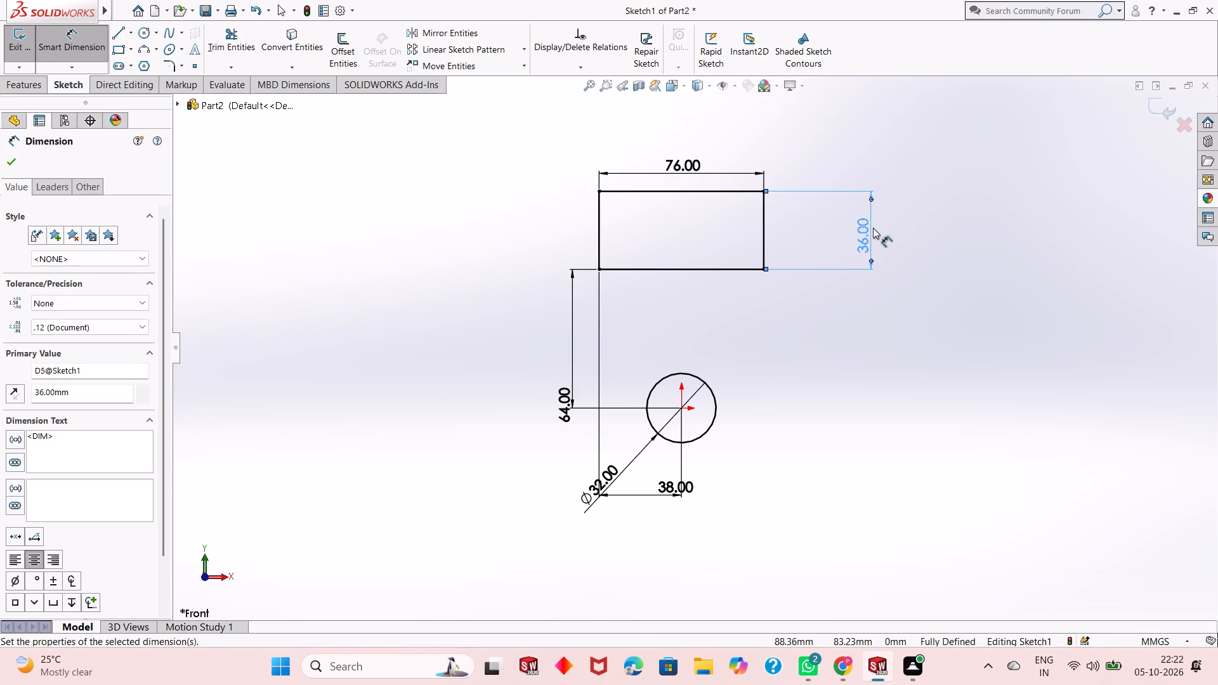
{"action": "right_click", "coordinate": [900, 292]}
{"action": "left_click", "coordinate": [924, 333]}
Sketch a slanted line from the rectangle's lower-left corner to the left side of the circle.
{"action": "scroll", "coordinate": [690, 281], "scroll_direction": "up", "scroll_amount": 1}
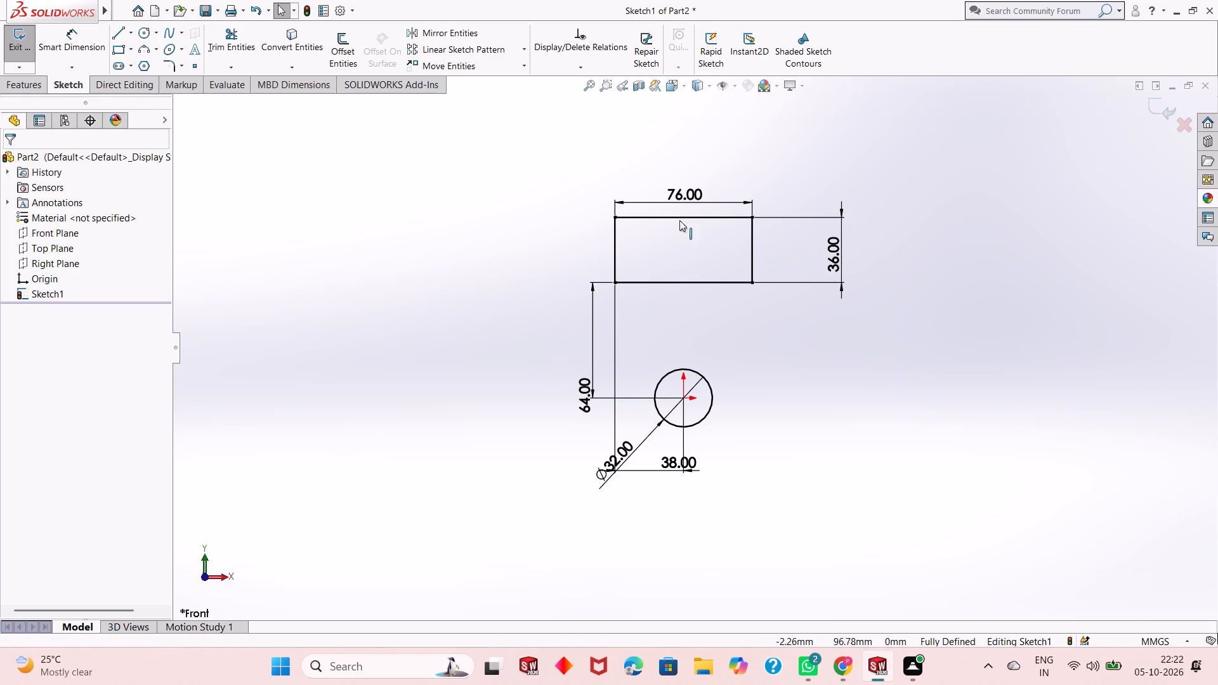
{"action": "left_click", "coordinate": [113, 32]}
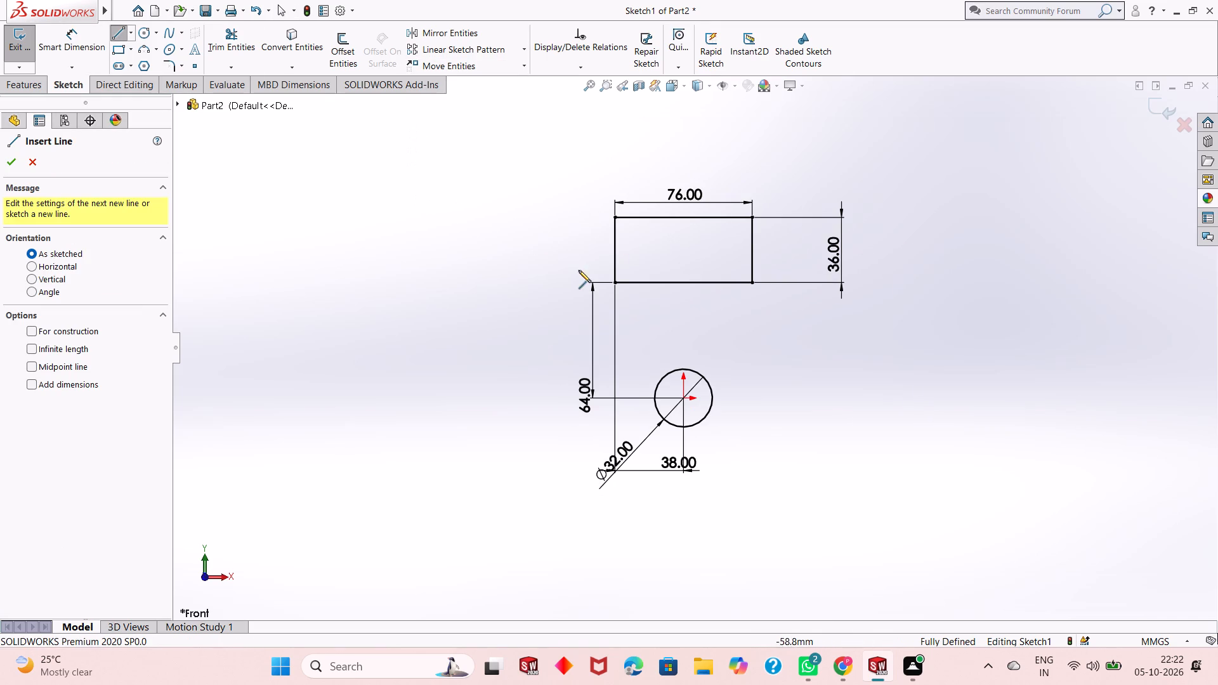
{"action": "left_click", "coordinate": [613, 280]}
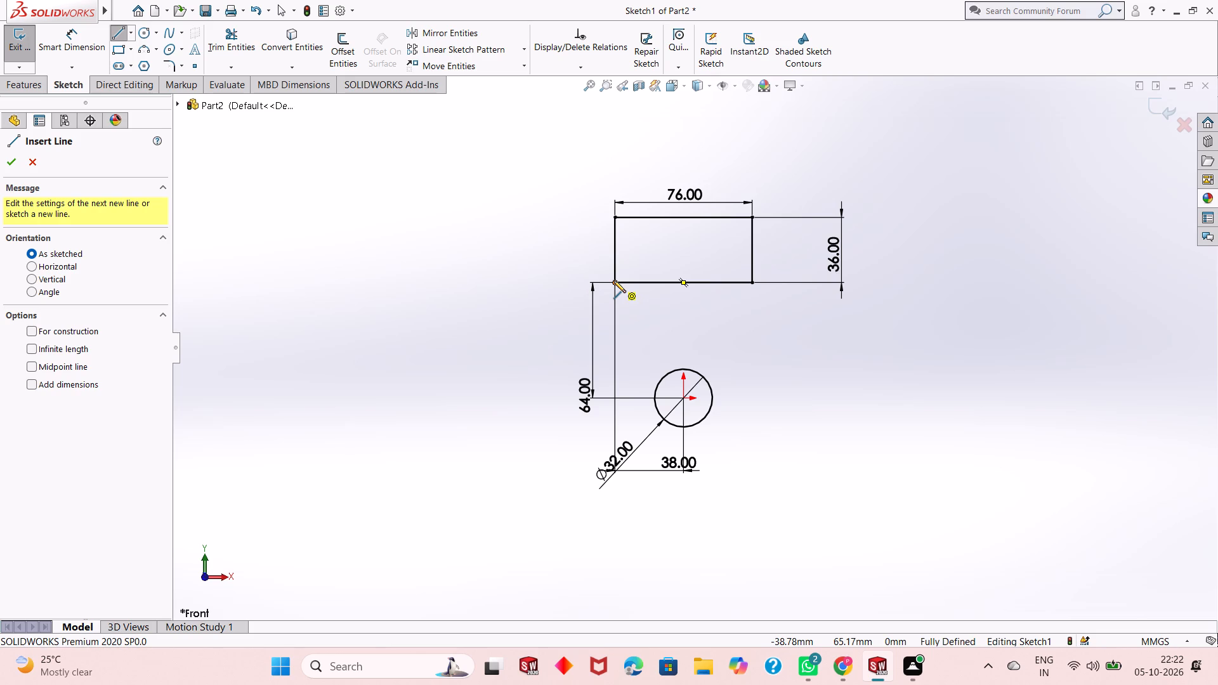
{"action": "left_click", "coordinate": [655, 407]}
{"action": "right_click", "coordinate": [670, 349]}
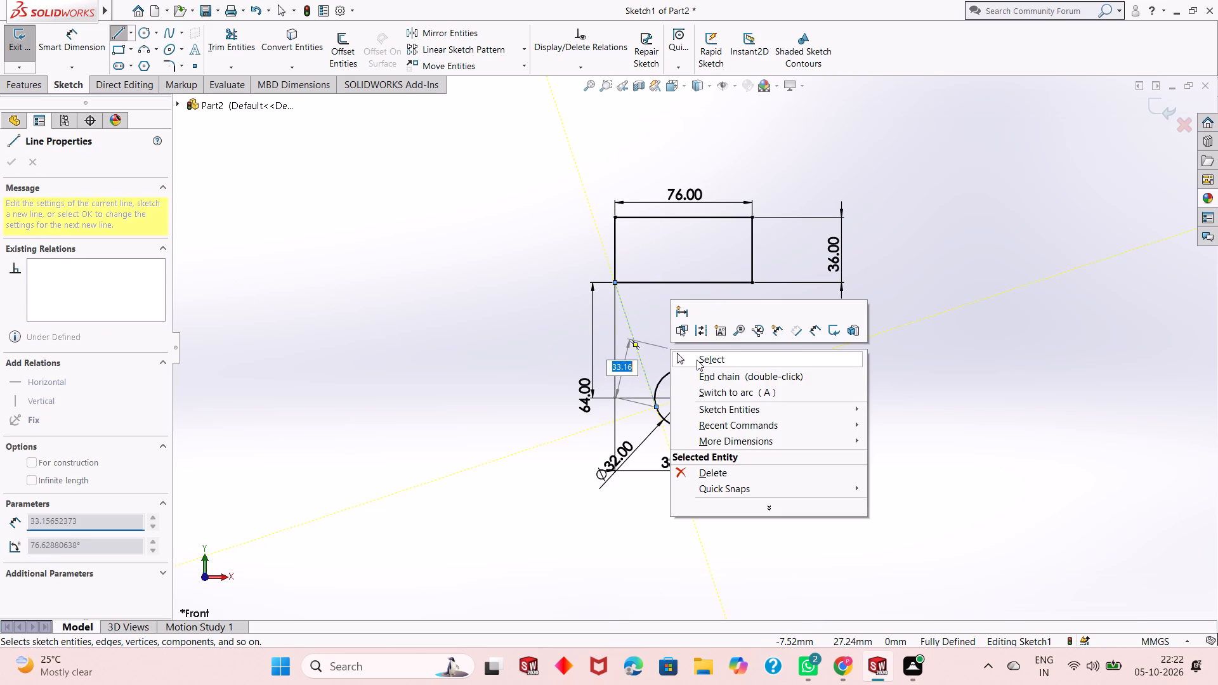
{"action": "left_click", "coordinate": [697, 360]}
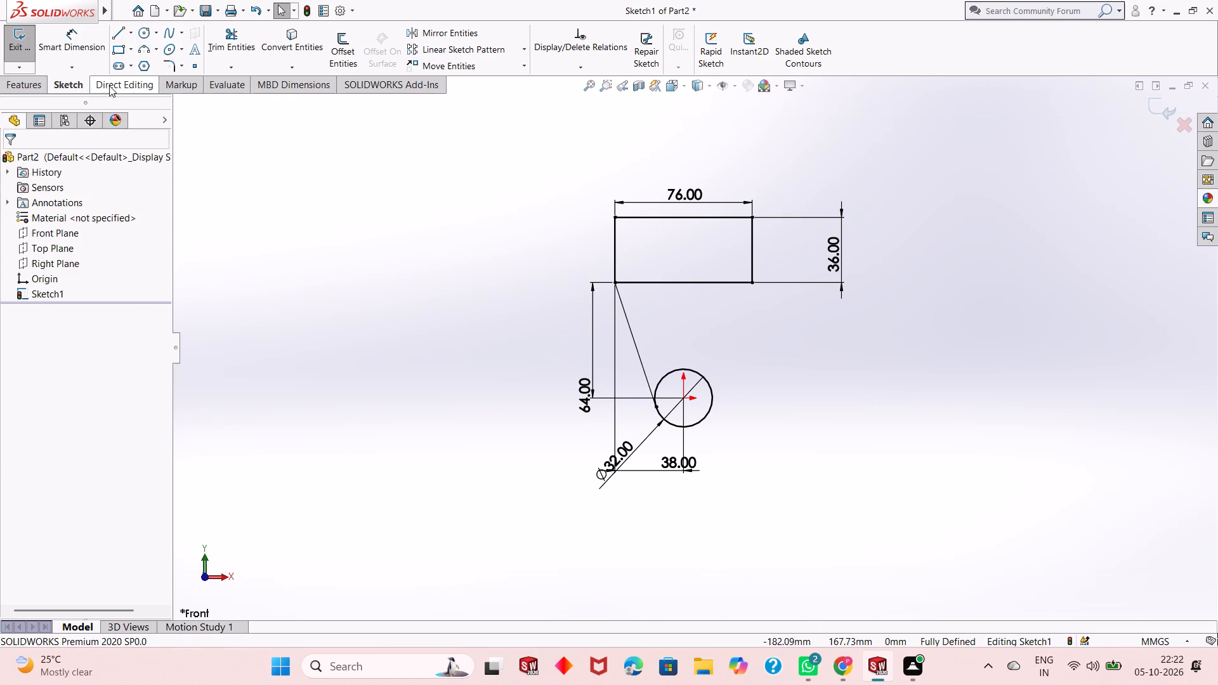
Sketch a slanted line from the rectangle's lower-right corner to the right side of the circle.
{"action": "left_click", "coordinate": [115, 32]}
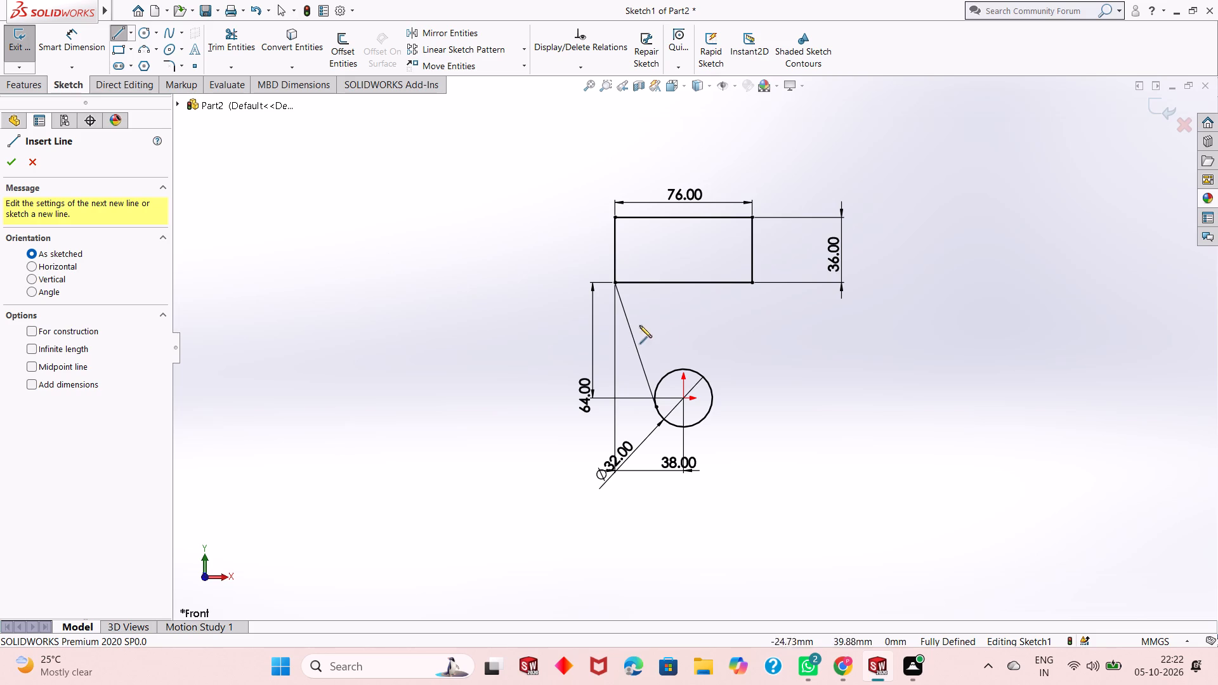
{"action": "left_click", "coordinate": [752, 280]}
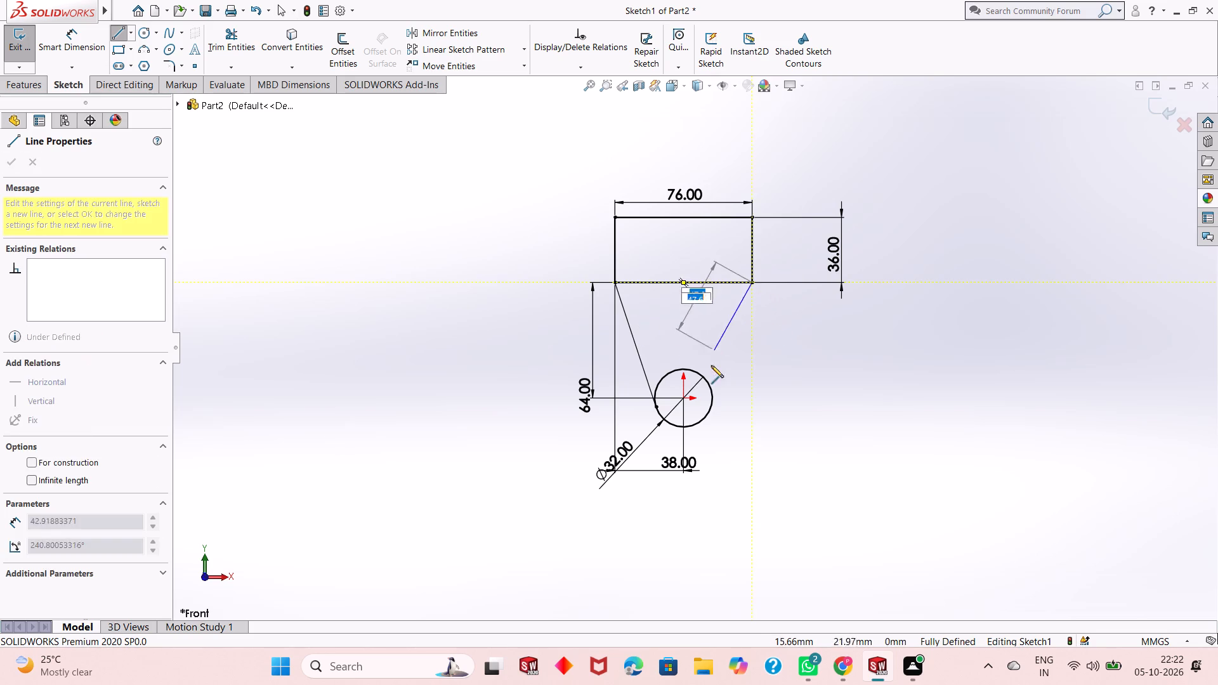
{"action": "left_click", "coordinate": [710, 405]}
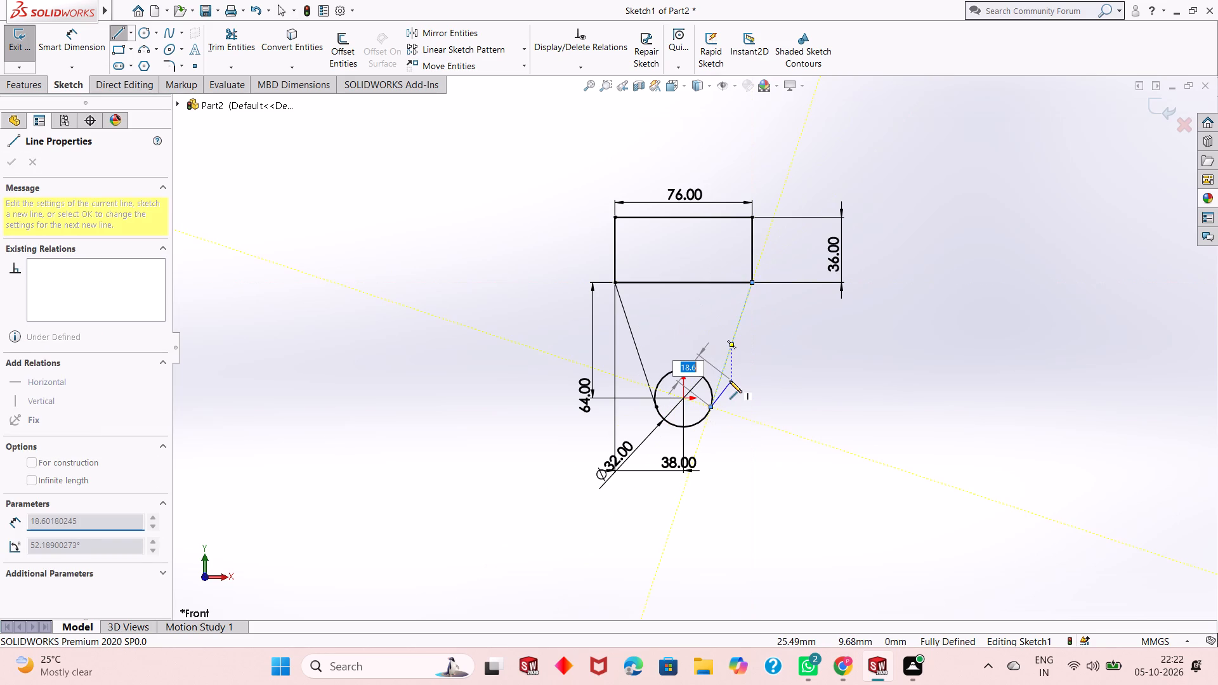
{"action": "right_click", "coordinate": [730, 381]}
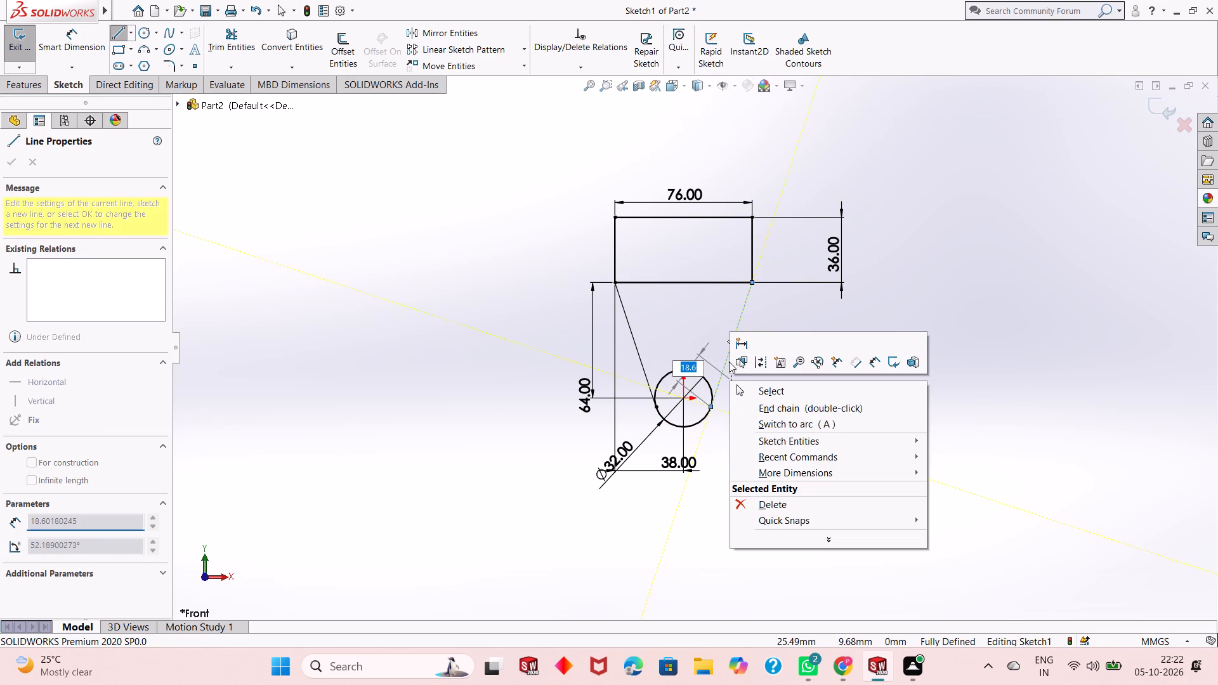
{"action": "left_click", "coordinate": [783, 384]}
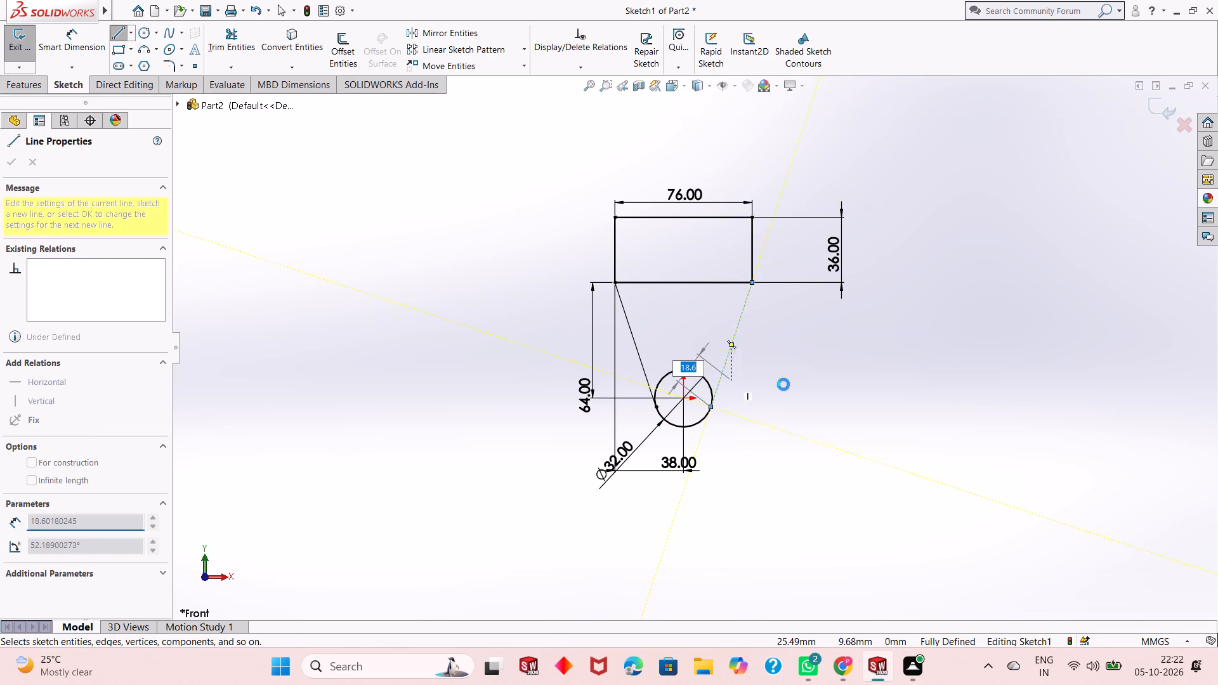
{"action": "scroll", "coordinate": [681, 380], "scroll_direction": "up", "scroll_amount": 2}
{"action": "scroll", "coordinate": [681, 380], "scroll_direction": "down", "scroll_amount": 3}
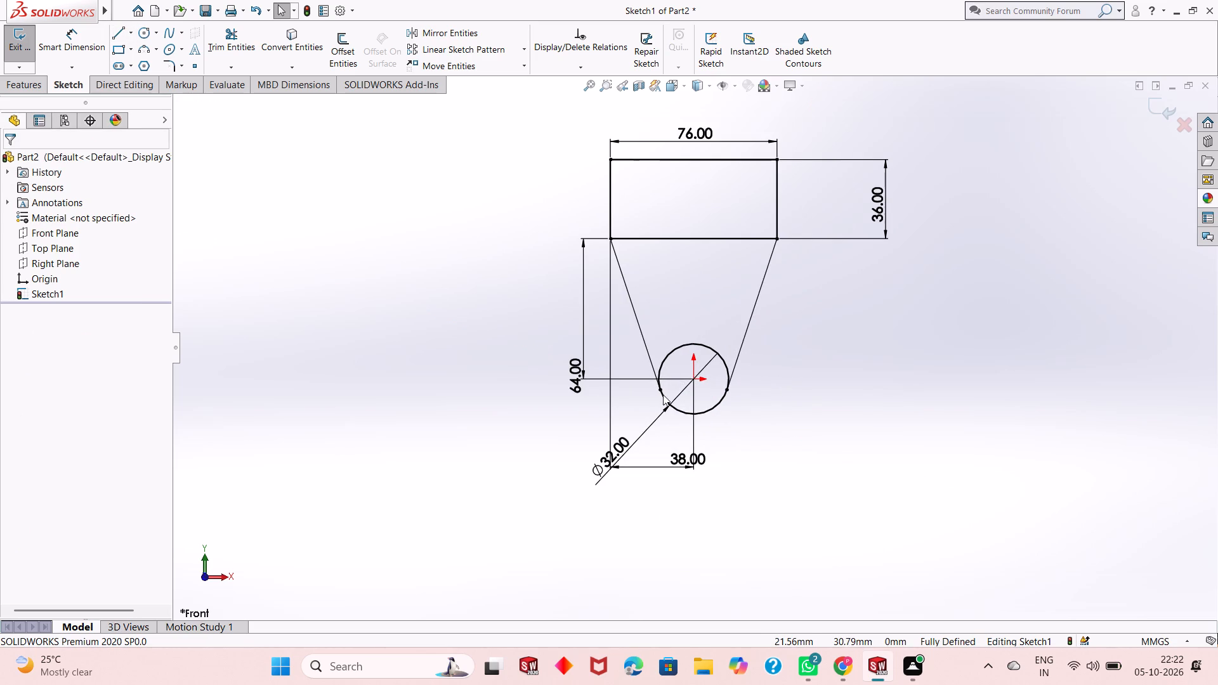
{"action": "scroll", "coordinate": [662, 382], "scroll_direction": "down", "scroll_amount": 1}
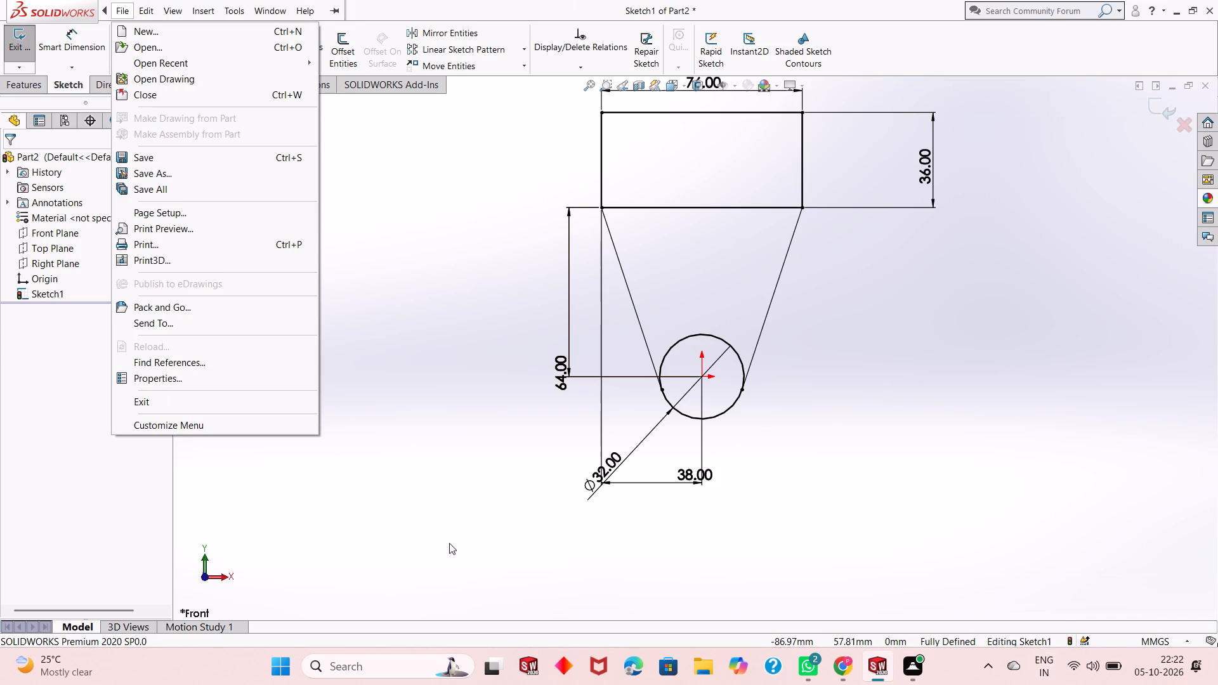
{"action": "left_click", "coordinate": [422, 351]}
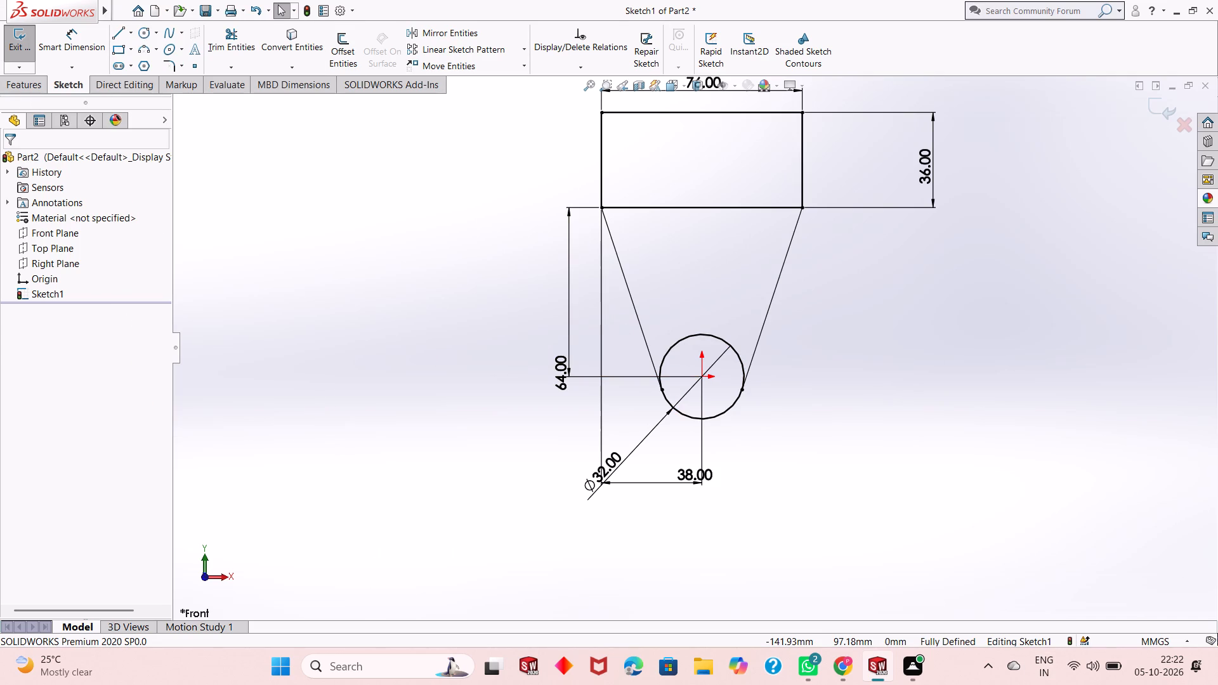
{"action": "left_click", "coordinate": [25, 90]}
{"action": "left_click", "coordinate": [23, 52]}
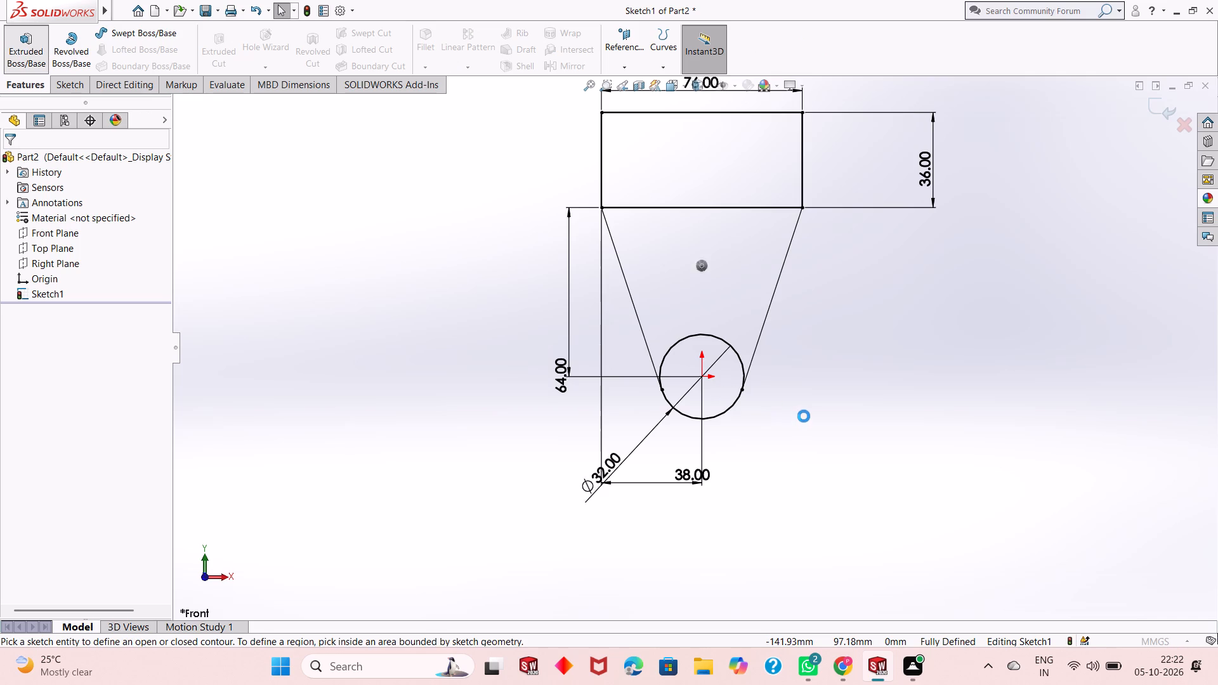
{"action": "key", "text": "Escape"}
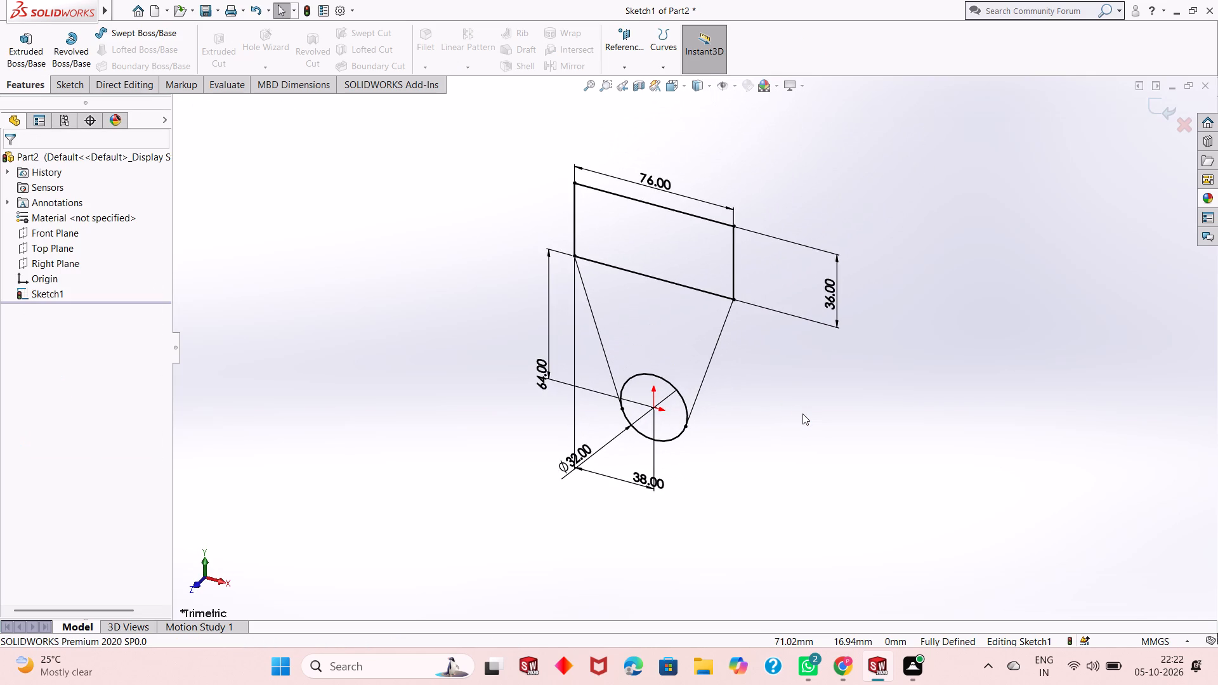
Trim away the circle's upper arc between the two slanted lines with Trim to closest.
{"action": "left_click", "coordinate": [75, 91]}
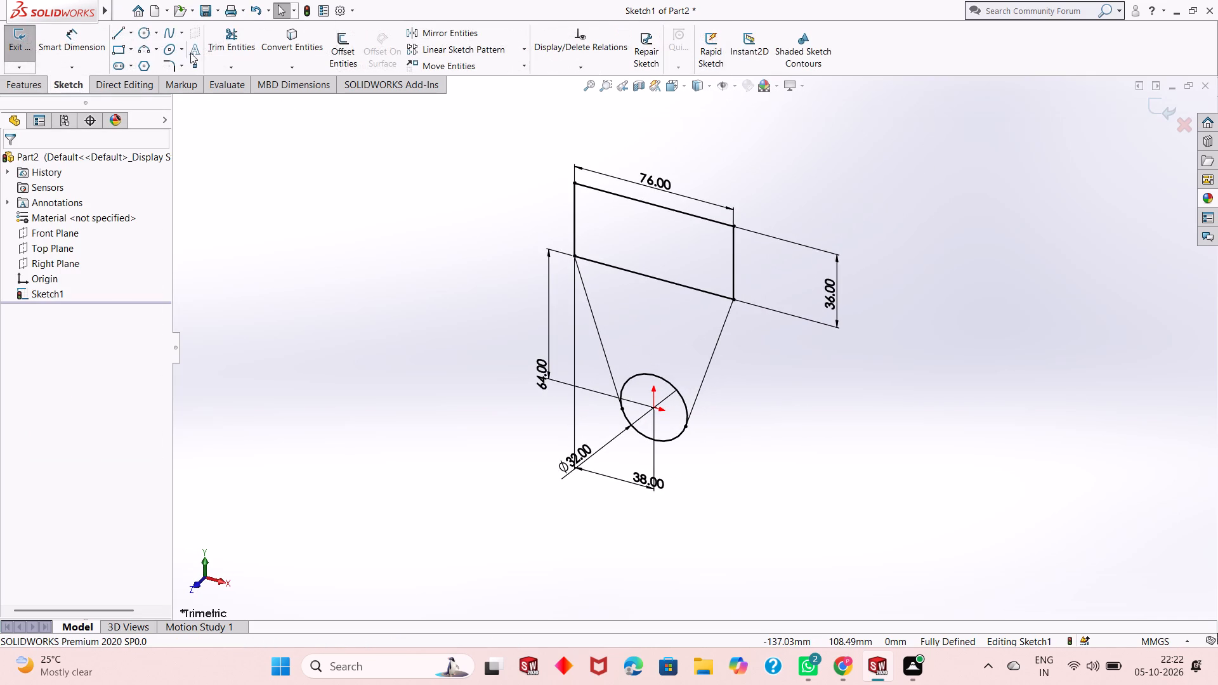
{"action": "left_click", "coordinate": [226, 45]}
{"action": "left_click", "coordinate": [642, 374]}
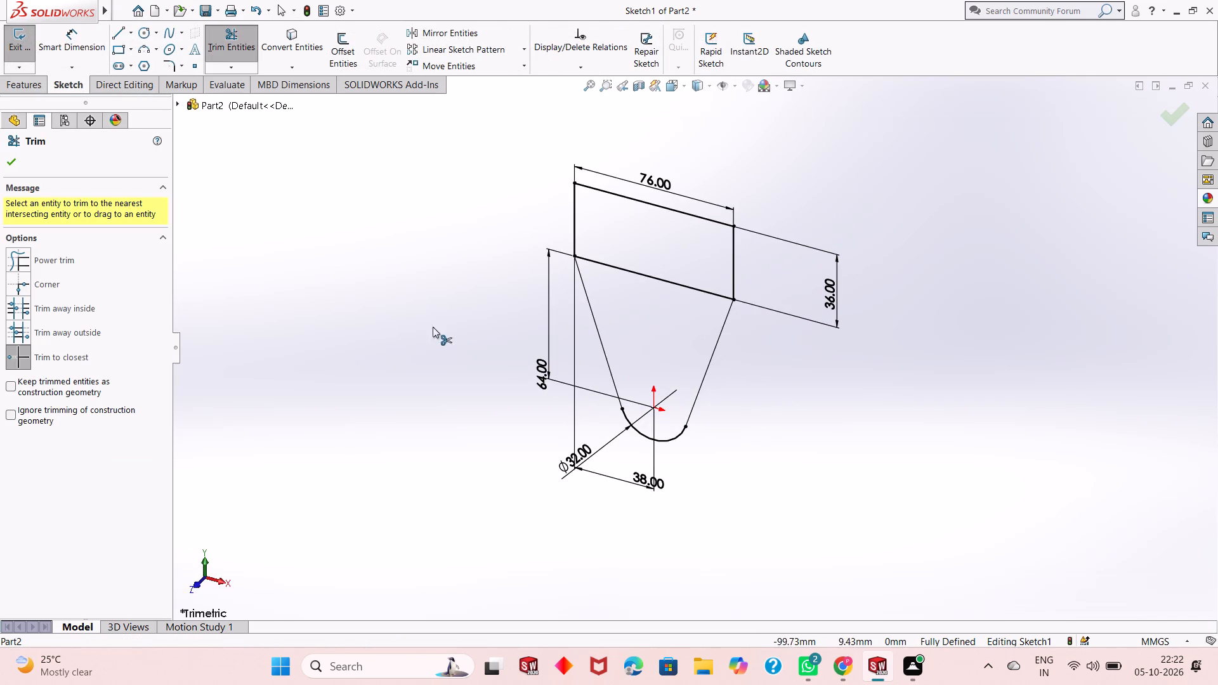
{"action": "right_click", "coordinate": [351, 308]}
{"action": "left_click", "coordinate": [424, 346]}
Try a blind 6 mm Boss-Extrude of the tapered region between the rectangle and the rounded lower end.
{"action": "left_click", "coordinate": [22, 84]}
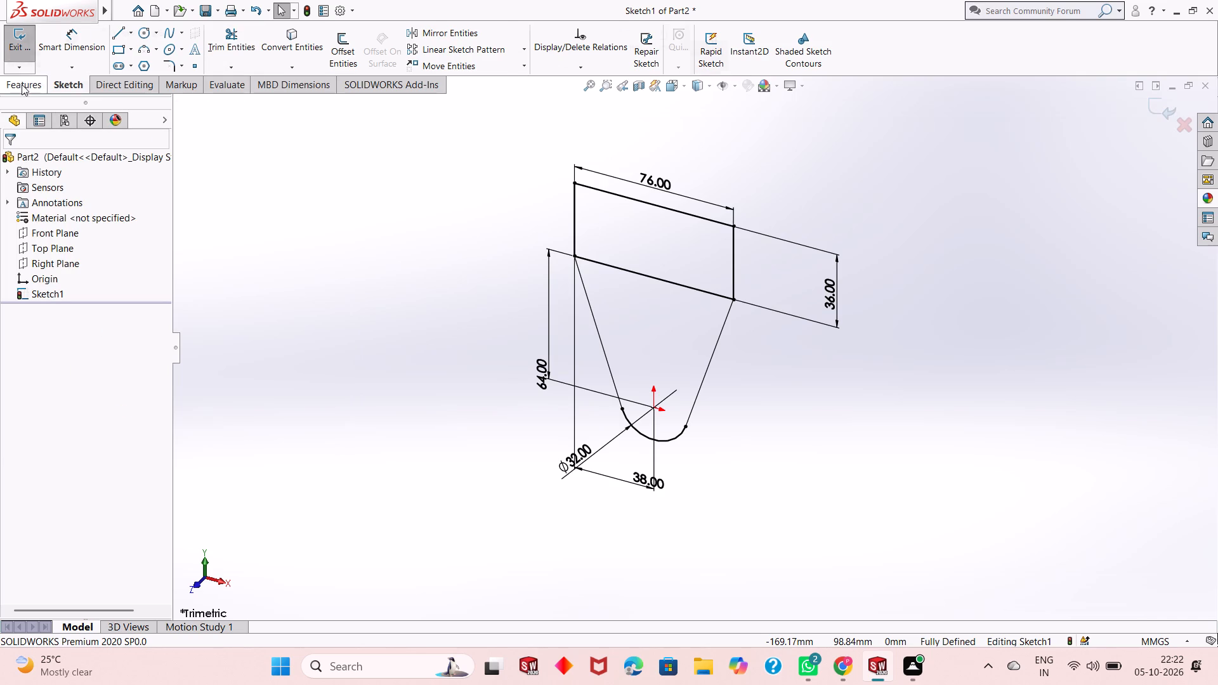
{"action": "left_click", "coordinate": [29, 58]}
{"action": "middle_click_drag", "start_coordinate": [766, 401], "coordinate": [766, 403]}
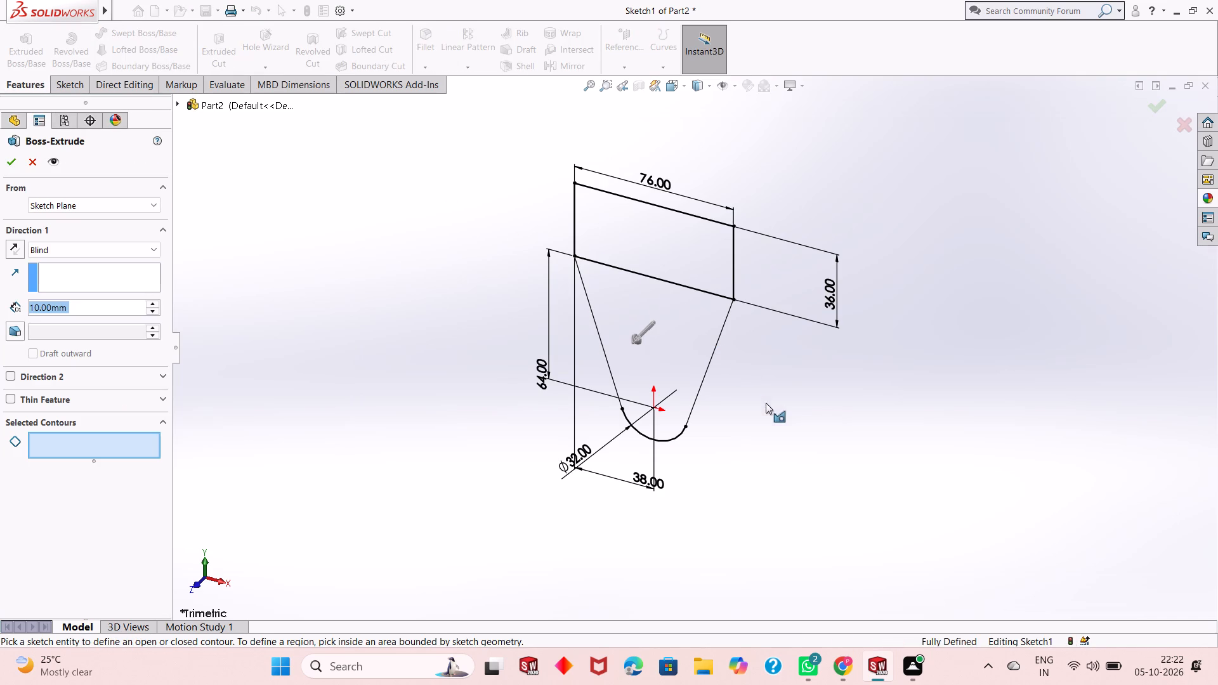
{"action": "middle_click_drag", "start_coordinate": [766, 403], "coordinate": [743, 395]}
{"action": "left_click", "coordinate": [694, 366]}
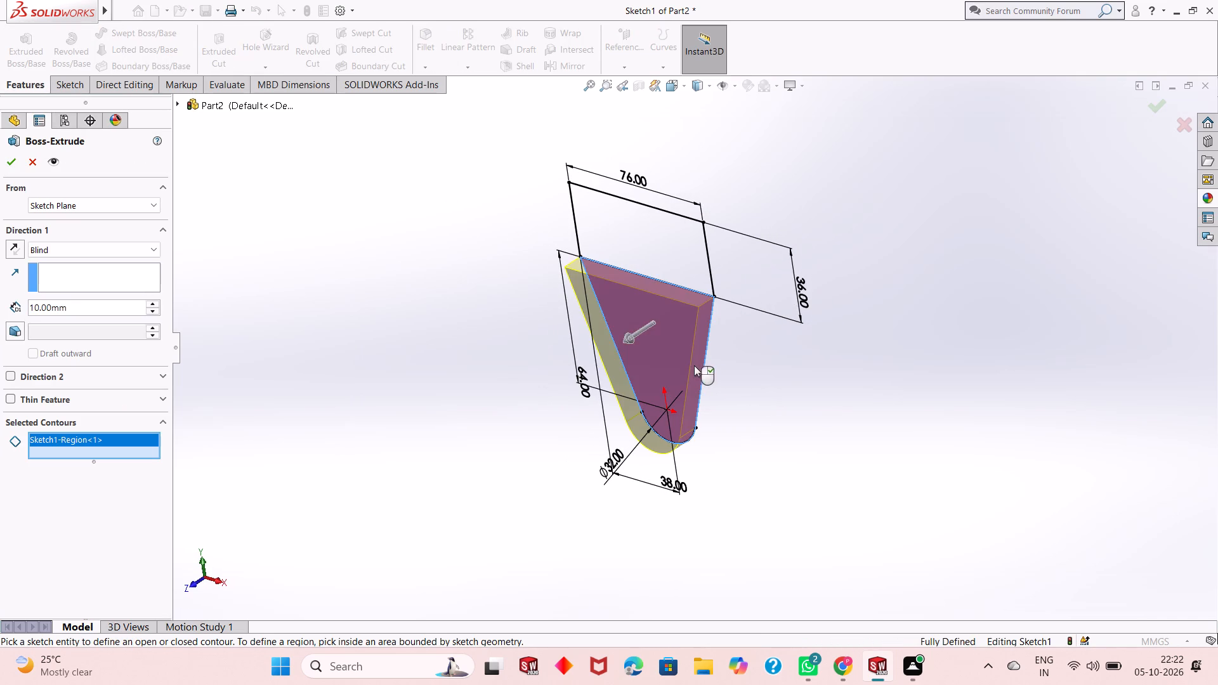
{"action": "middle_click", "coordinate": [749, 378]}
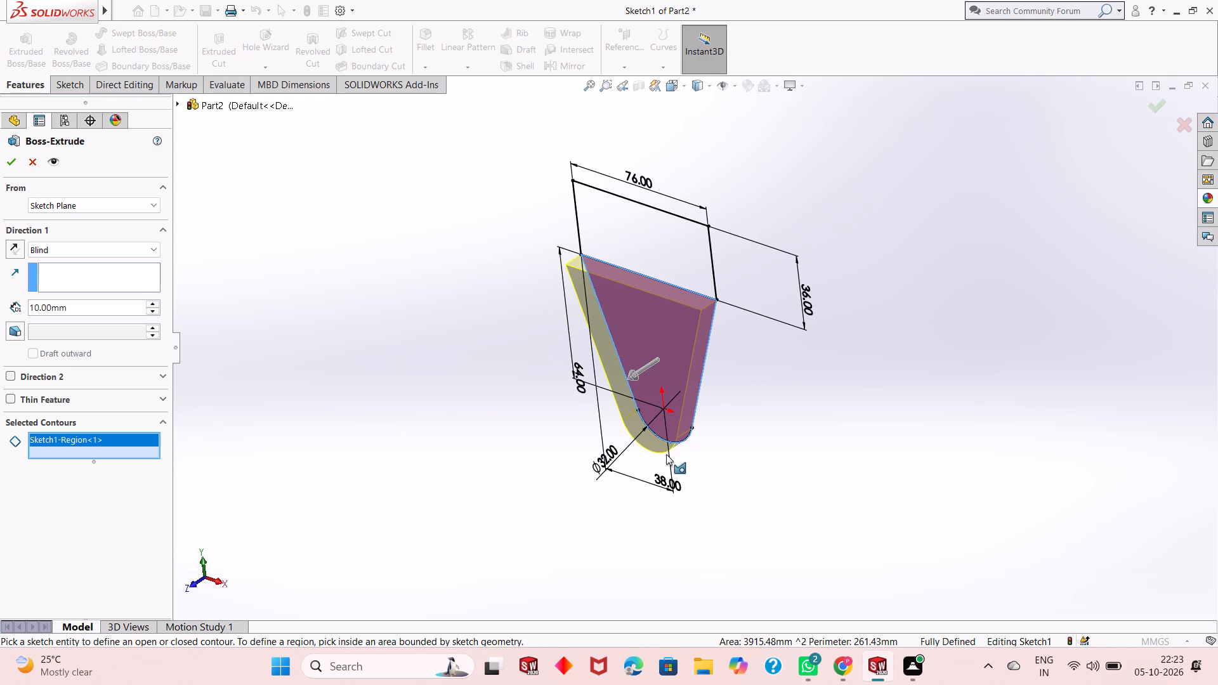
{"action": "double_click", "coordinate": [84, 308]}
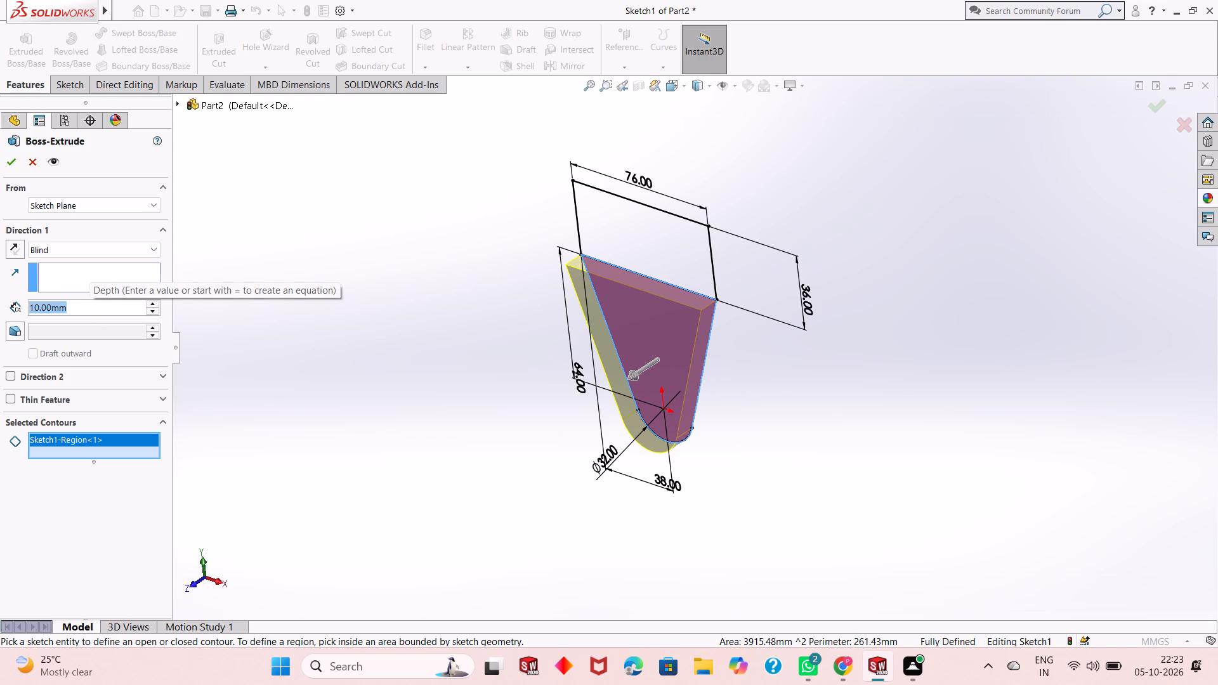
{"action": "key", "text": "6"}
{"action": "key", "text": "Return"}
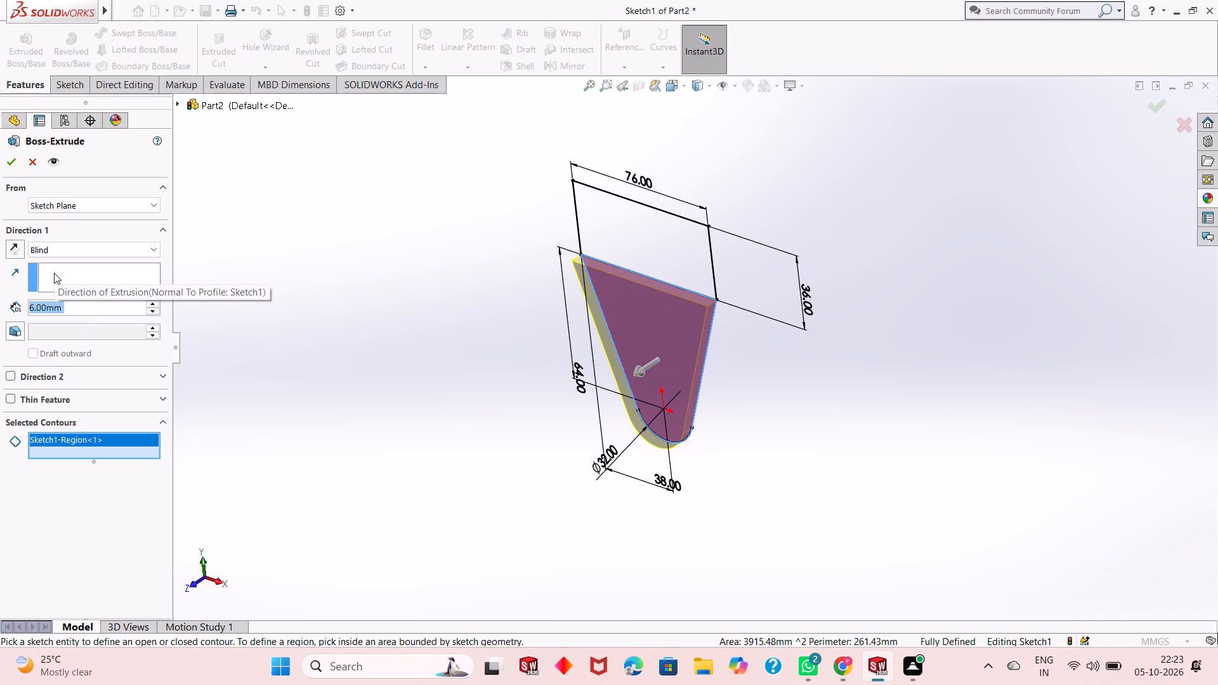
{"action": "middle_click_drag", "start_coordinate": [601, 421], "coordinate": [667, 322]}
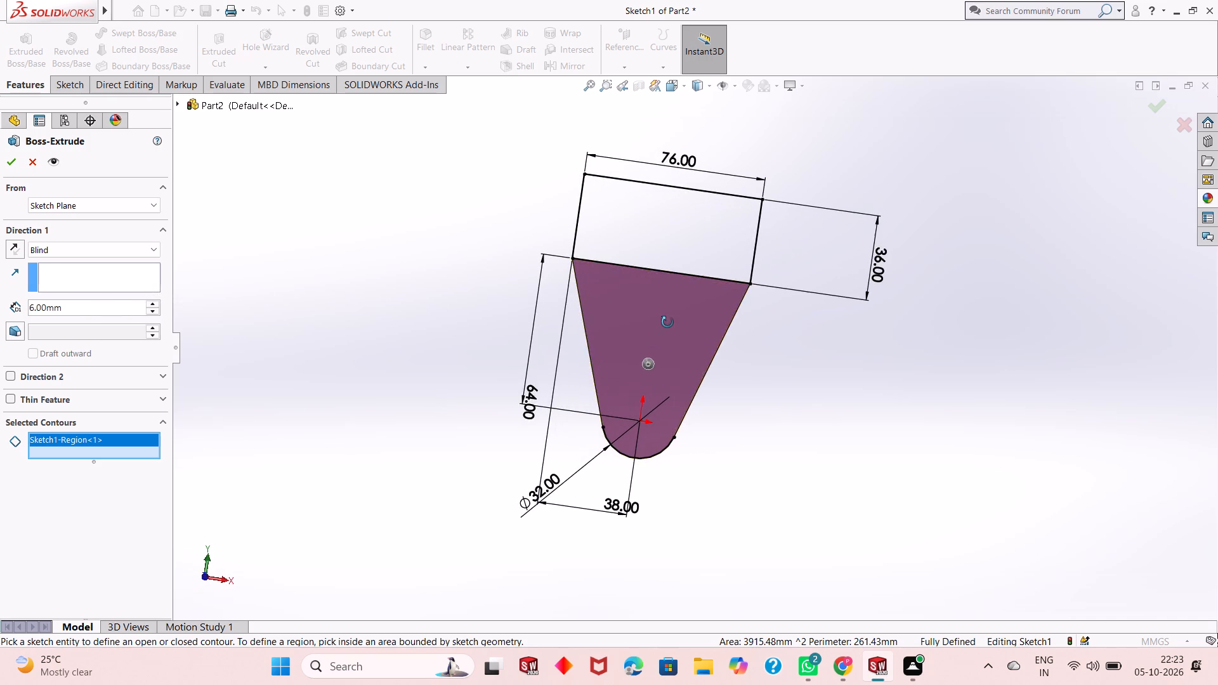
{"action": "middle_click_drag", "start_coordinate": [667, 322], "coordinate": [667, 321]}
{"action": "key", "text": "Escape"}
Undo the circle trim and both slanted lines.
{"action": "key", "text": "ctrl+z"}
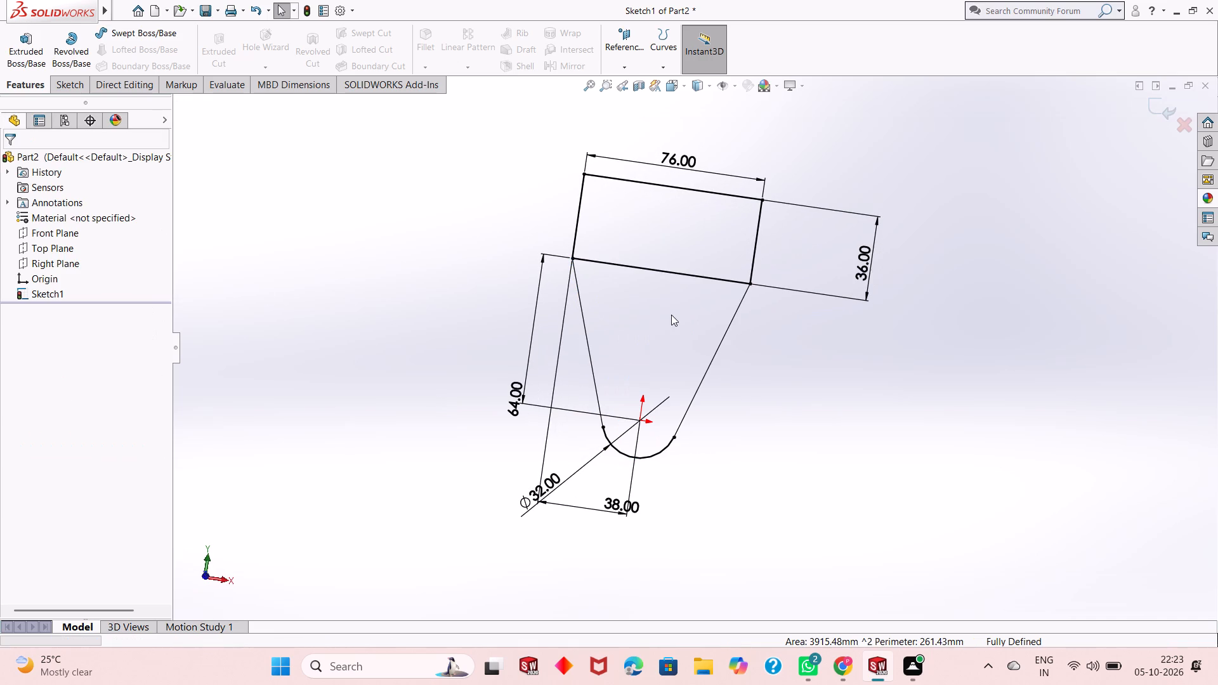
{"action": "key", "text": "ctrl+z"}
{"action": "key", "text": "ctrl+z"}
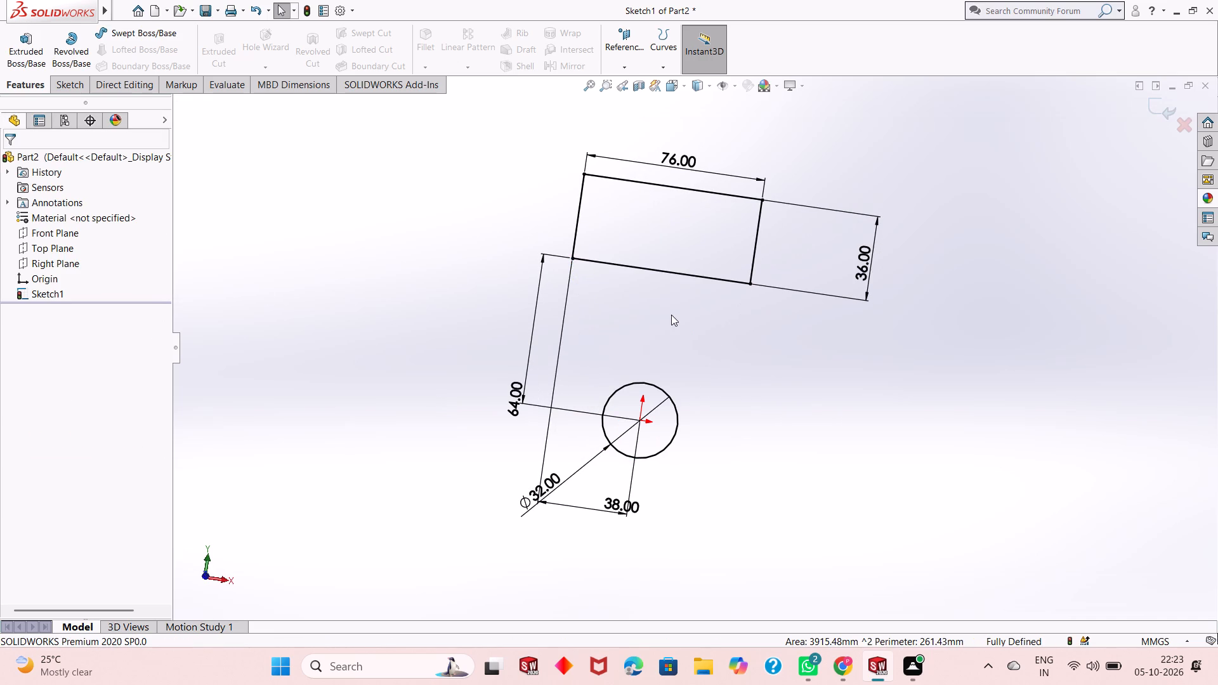
In a view normal to the sketch, draw a slanted line about 76 mm long from the rectangle's lower-left corner to the circle's lower-left side.
{"action": "key", "text": "ctrl+8"}
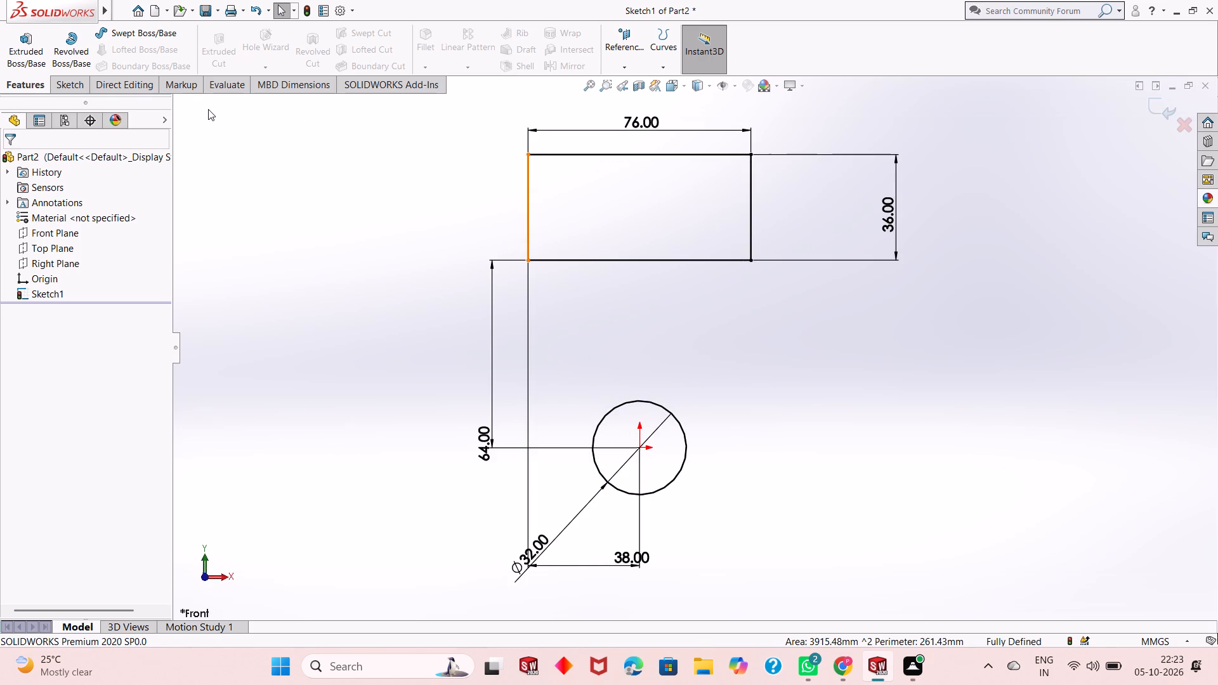
{"action": "left_click", "coordinate": [60, 77]}
{"action": "left_click", "coordinate": [119, 39]}
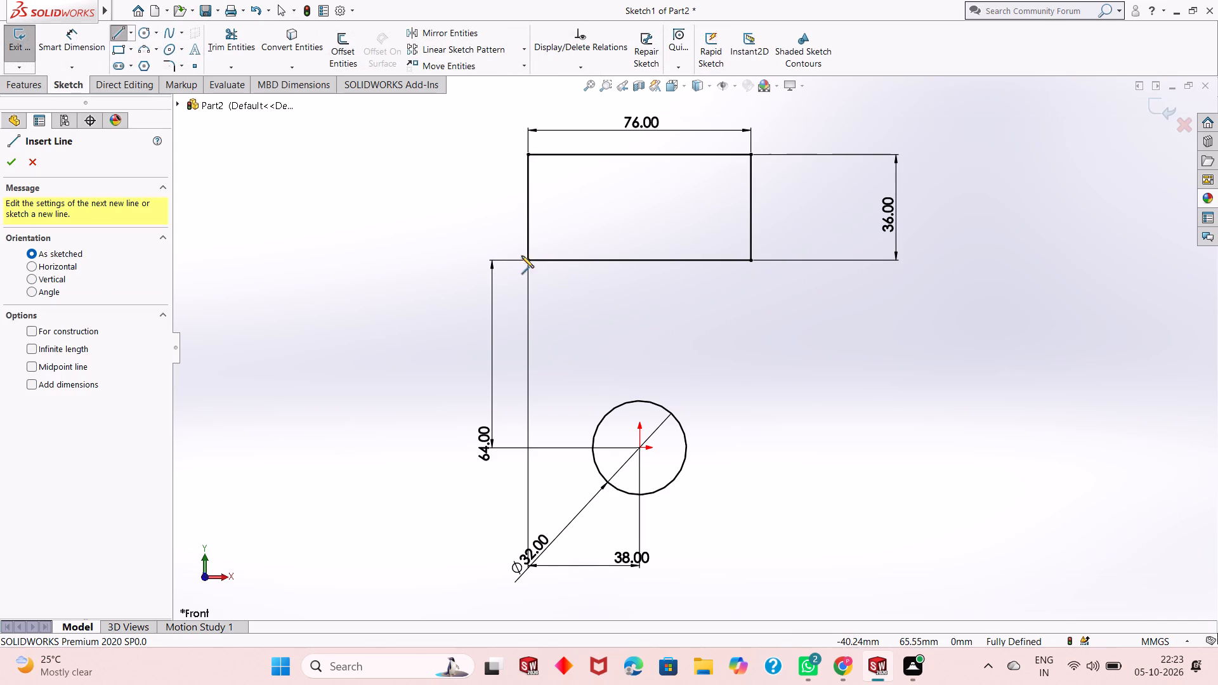
{"action": "left_click", "coordinate": [527, 263]}
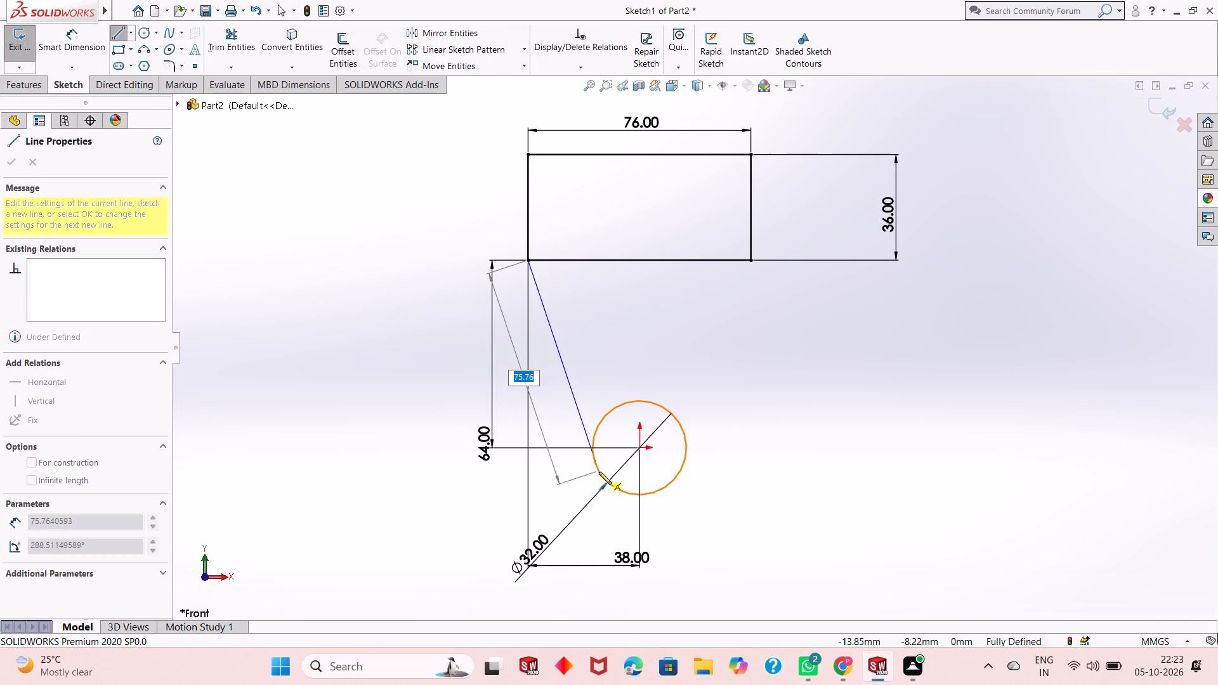
{"action": "left_click", "coordinate": [599, 472]}
{"action": "right_click", "coordinate": [508, 406]}
{"action": "left_click", "coordinate": [533, 412]}
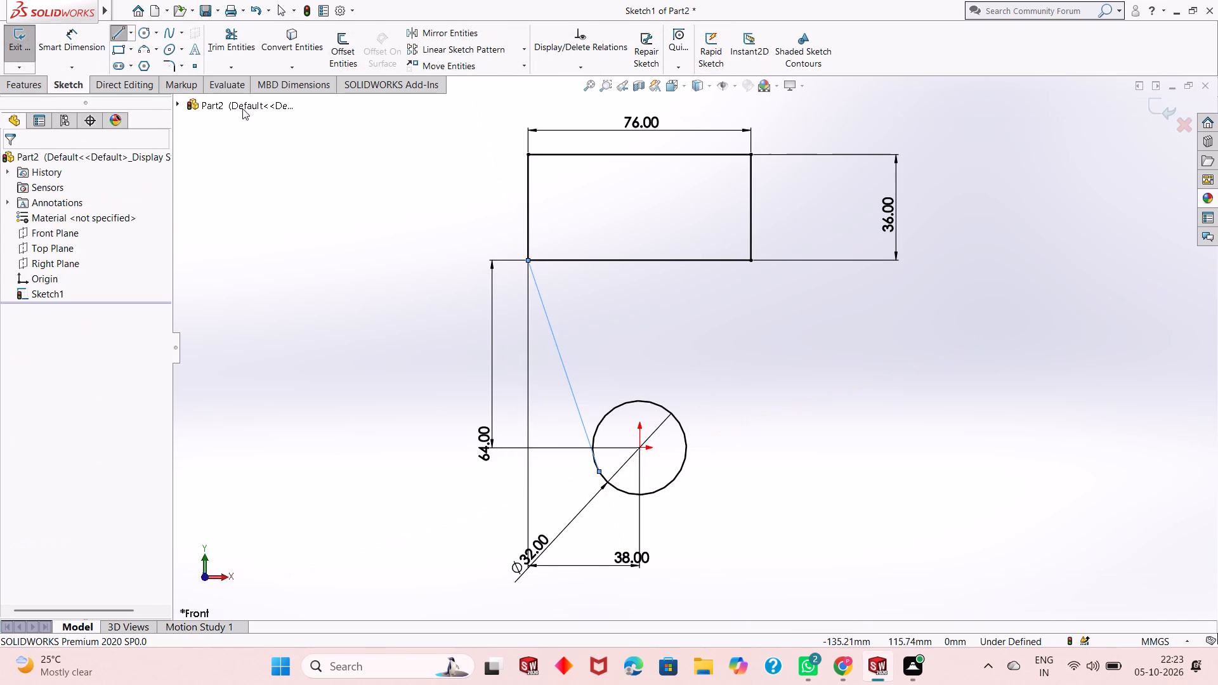
Draw a slanted line from the rectangle's lower-right corner to the circle's lower-right side.
{"action": "left_click", "coordinate": [121, 37]}
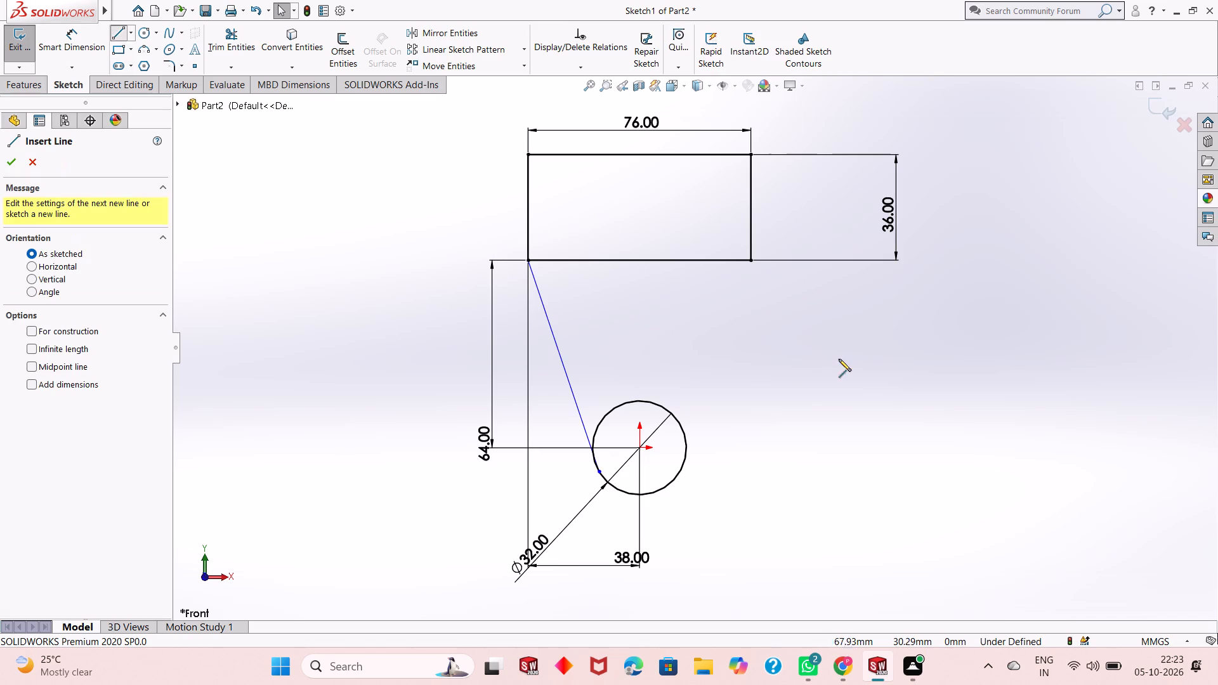
{"action": "left_click", "coordinate": [749, 259]}
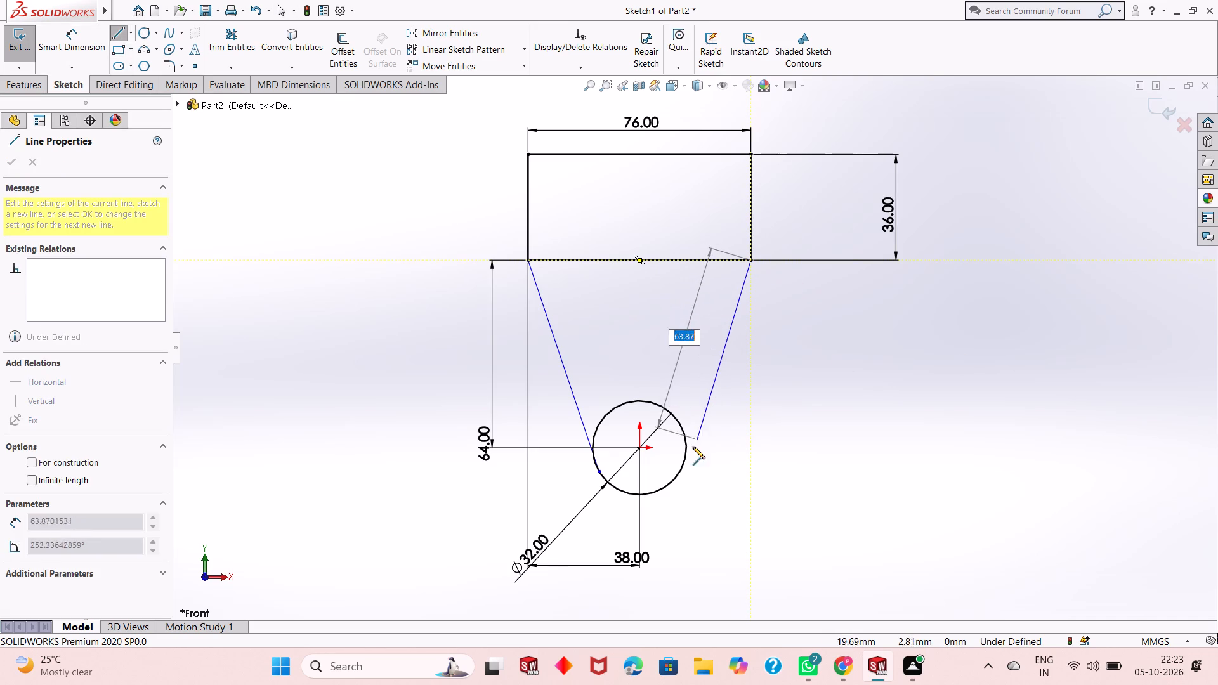
{"action": "left_click", "coordinate": [684, 465]}
{"action": "right_click", "coordinate": [740, 415]}
{"action": "left_click", "coordinate": [778, 427]}
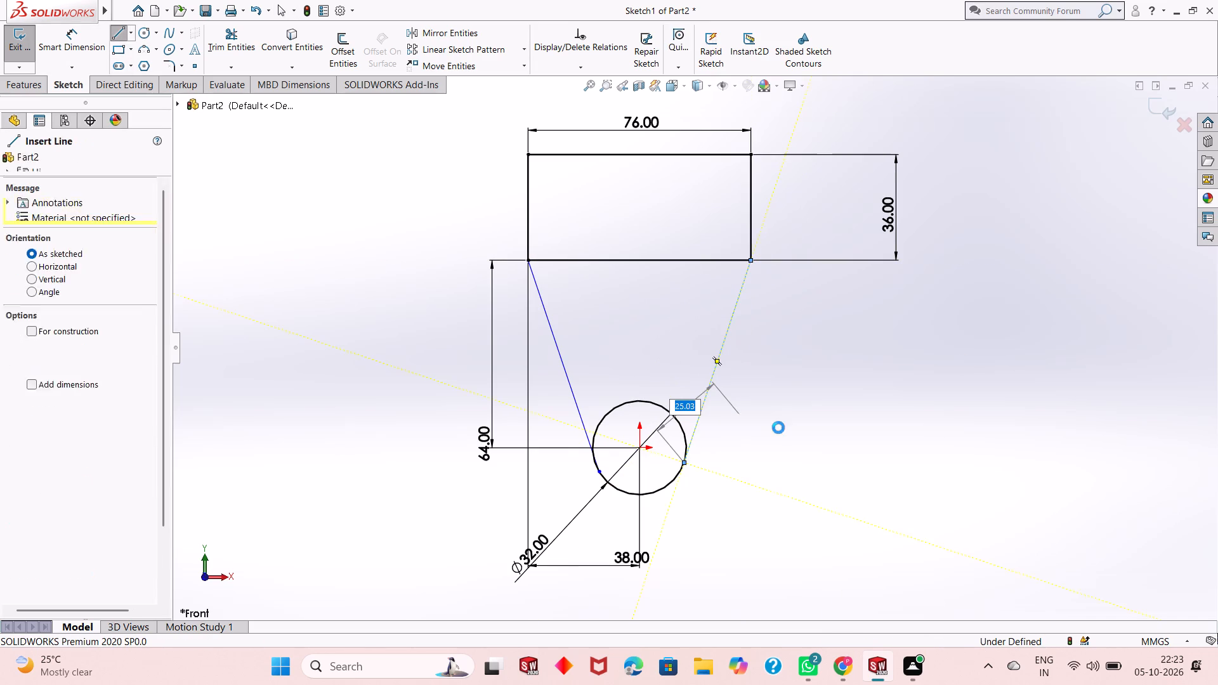
{"action": "left_click", "coordinate": [746, 390]}
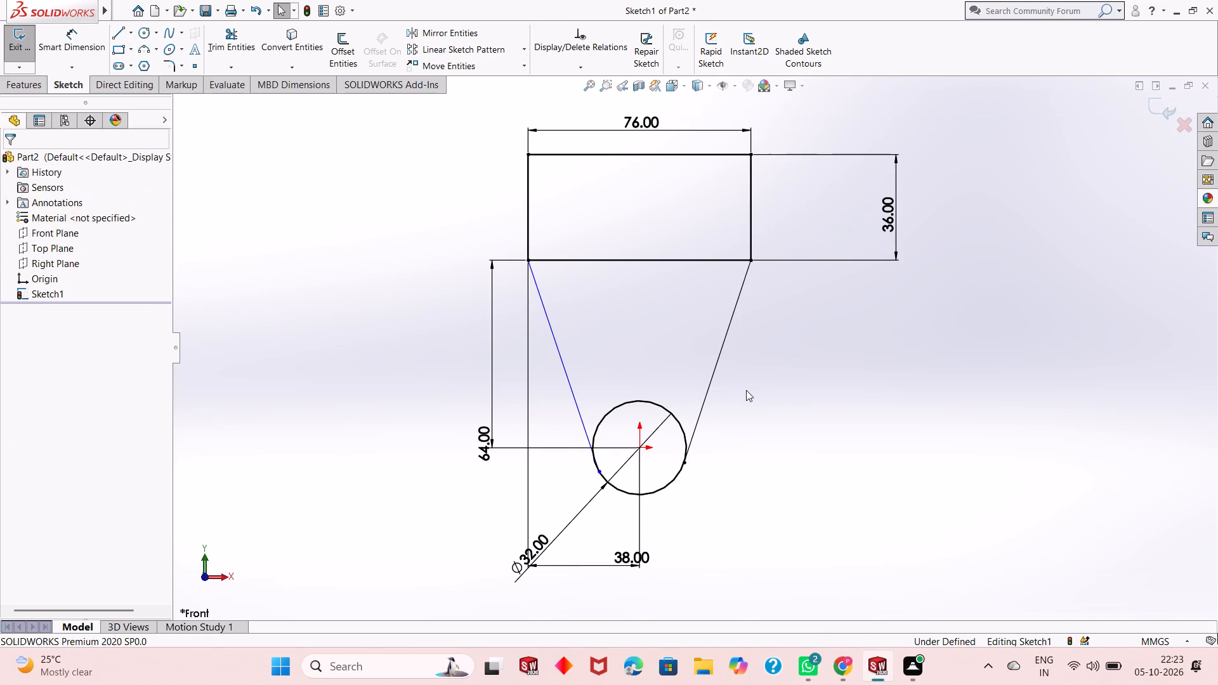
Add a tangent relation between the left slanted line and the circle.
{"action": "left_click", "coordinate": [569, 391]}
{"action": "left_click", "coordinate": [603, 415], "text": "ctrl"}
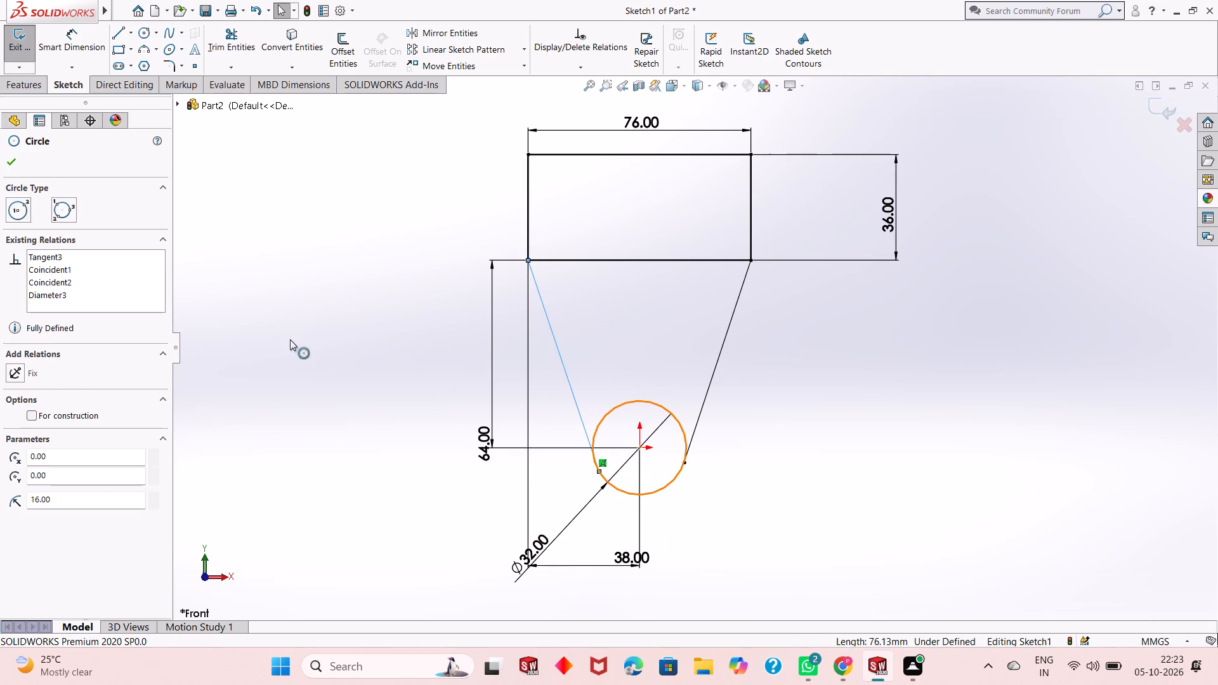
{"action": "left_click", "coordinate": [29, 389]}
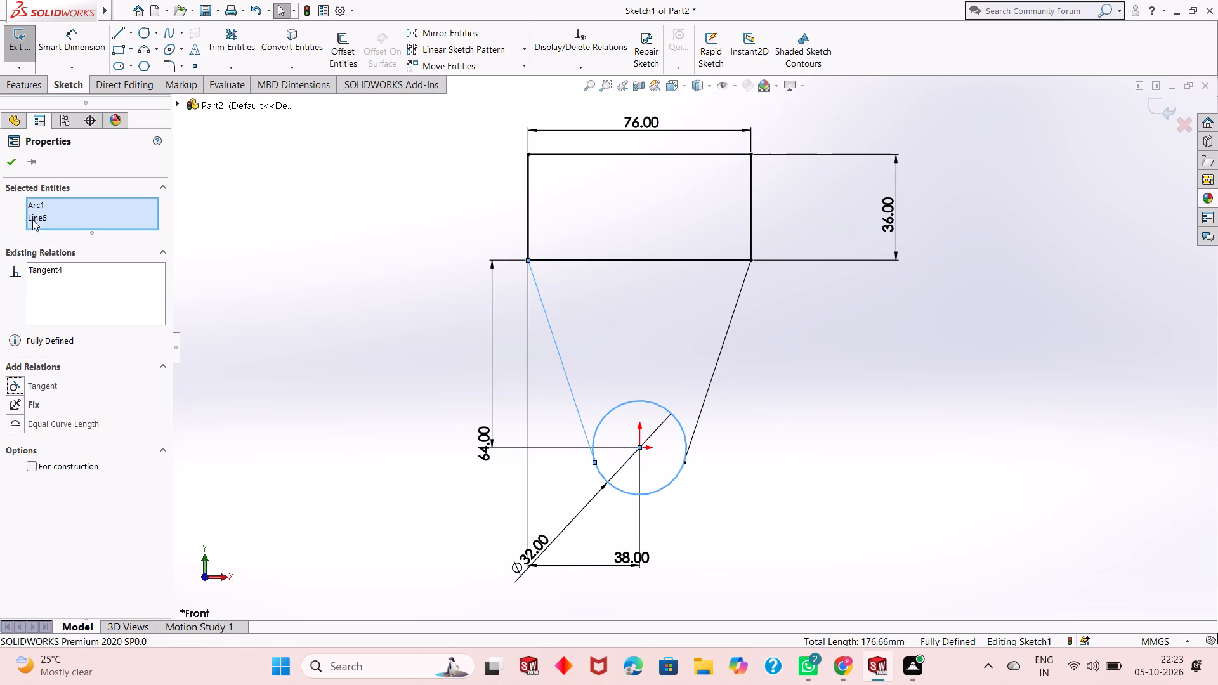
{"action": "left_click", "coordinate": [16, 162]}
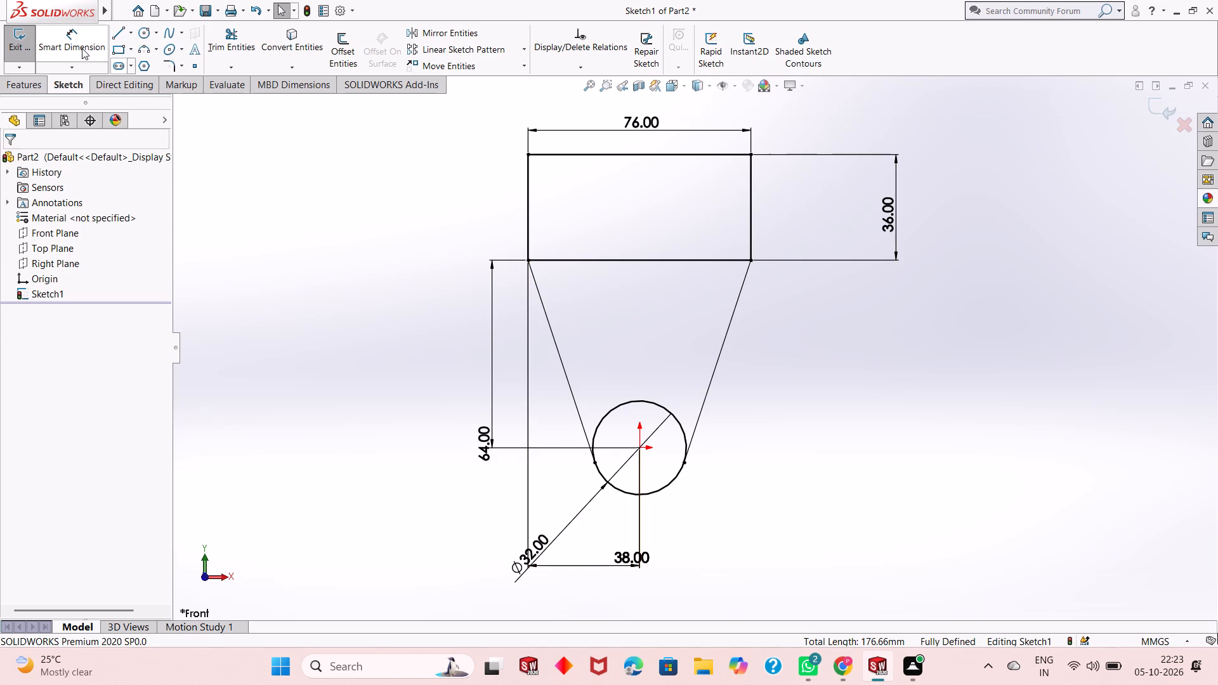
Trim away the circle's upper arc between the slanted lines and the rectangle's bottom edge with Trim to closest.
{"action": "left_click", "coordinate": [233, 44]}
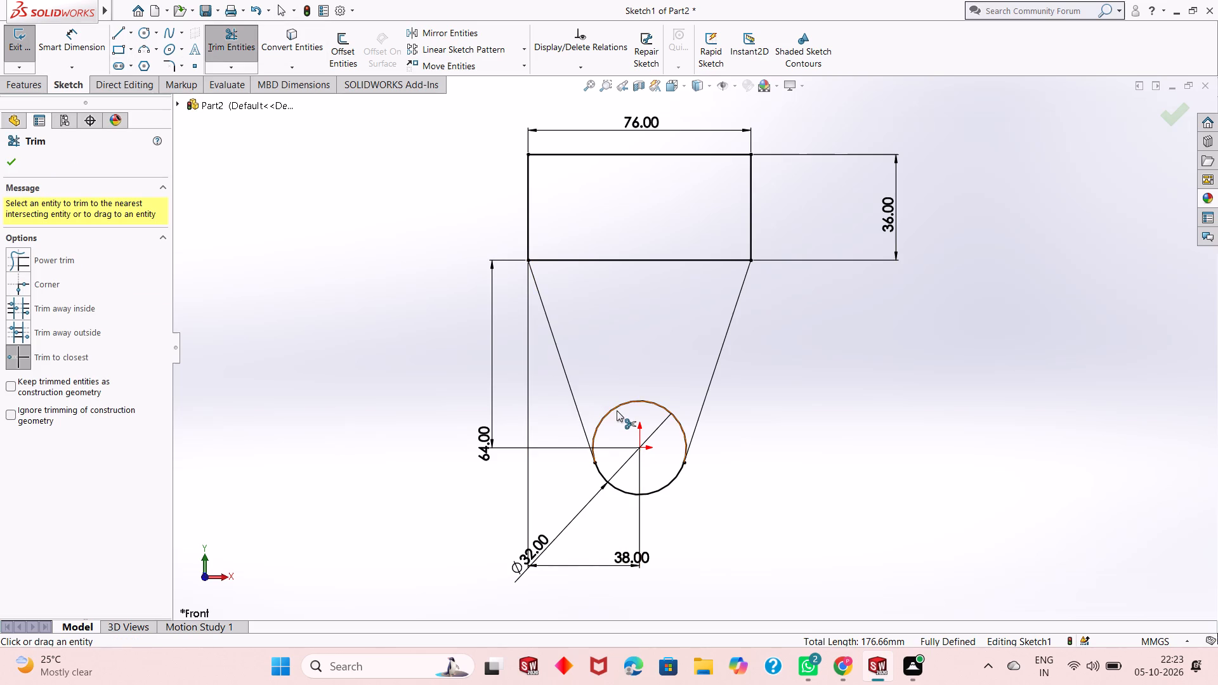
{"action": "left_click", "coordinate": [617, 410]}
{"action": "right_click", "coordinate": [336, 256]}
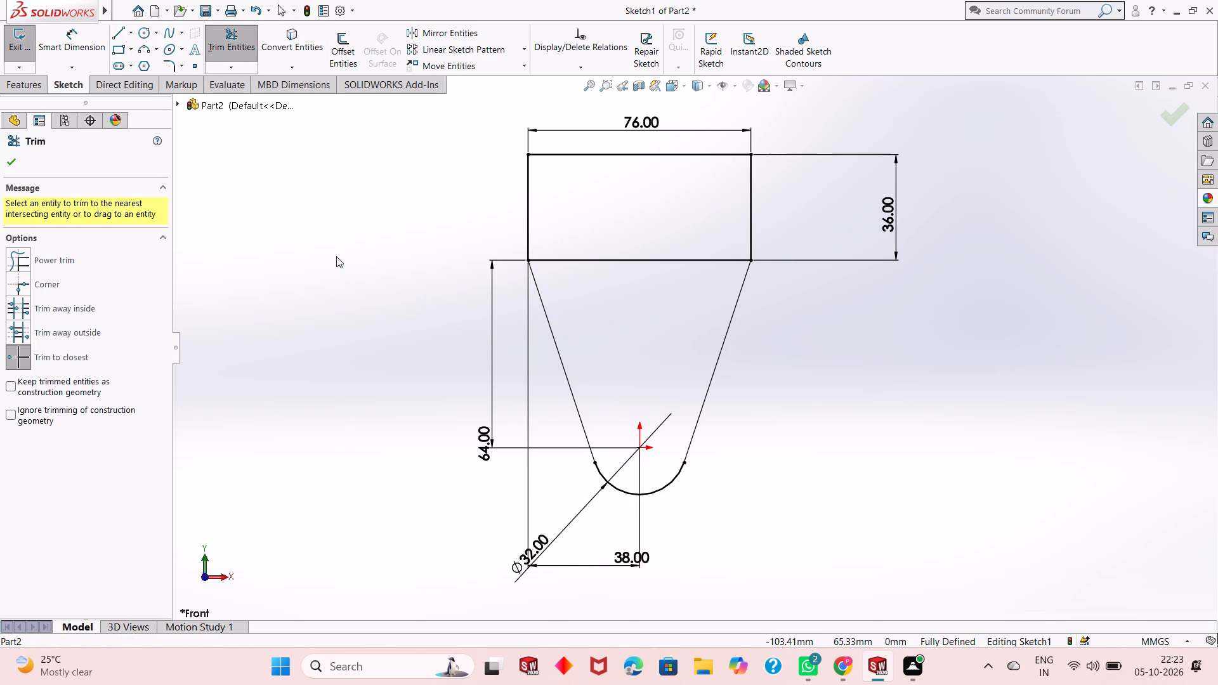
{"action": "left_click", "coordinate": [331, 256]}
{"action": "left_click", "coordinate": [565, 260]}
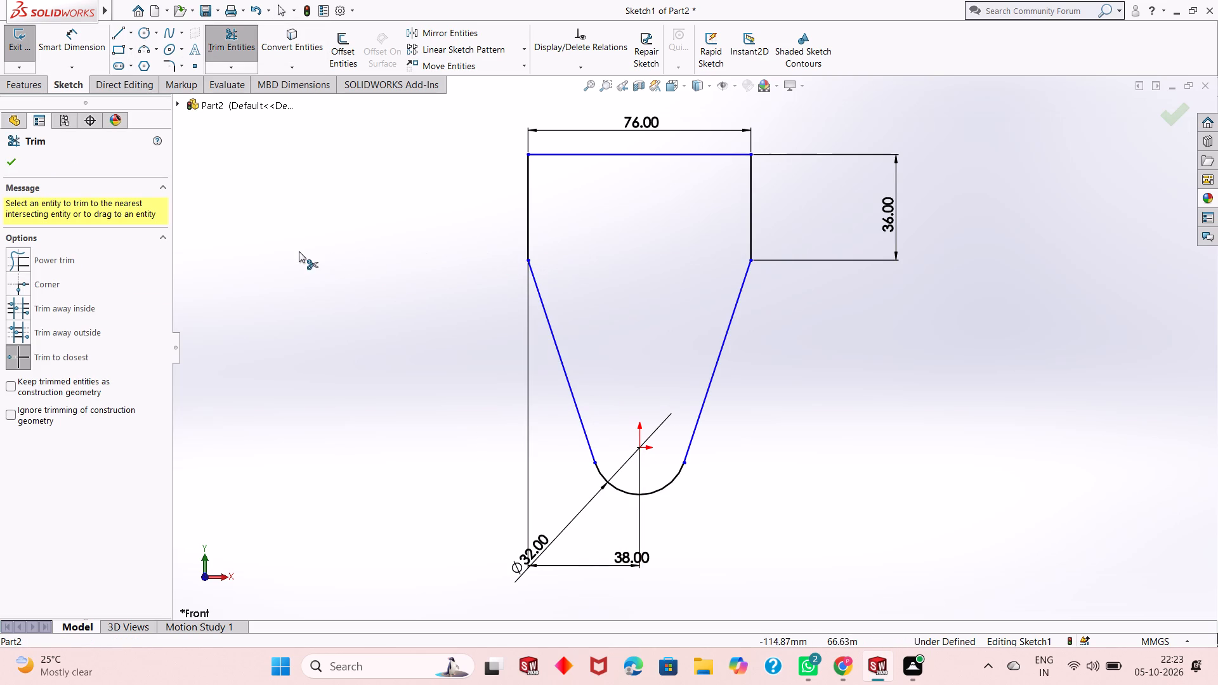
{"action": "right_click", "coordinate": [294, 249]}
{"action": "left_click", "coordinate": [351, 290]}
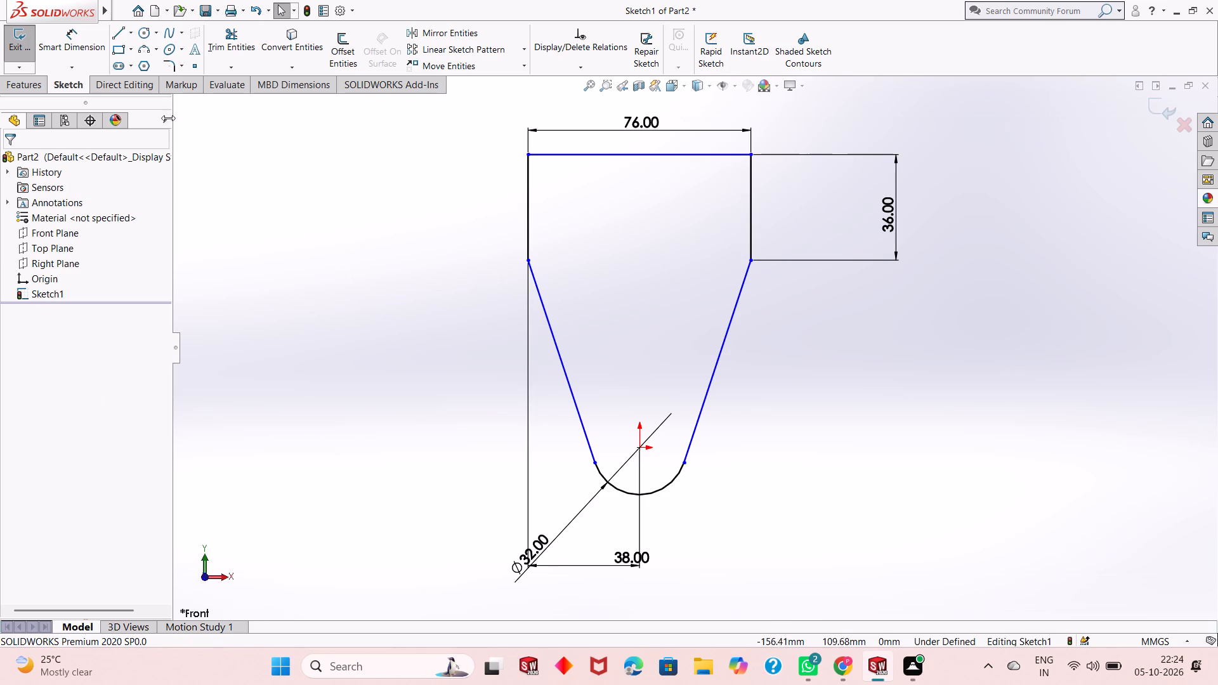
Add a 64 mm vertical dimension between the origin and the profile's left corner where the slanted line begins.
{"action": "left_click", "coordinate": [82, 55]}
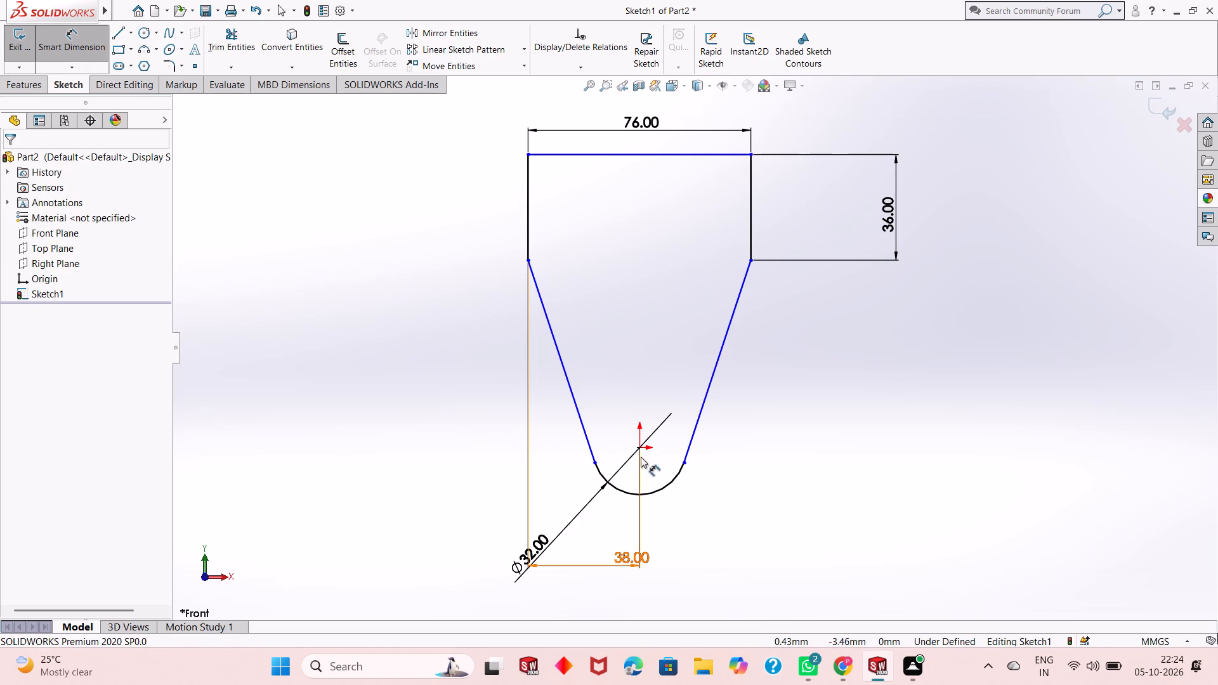
{"action": "left_click", "coordinate": [627, 438]}
{"action": "left_click", "coordinate": [638, 451]}
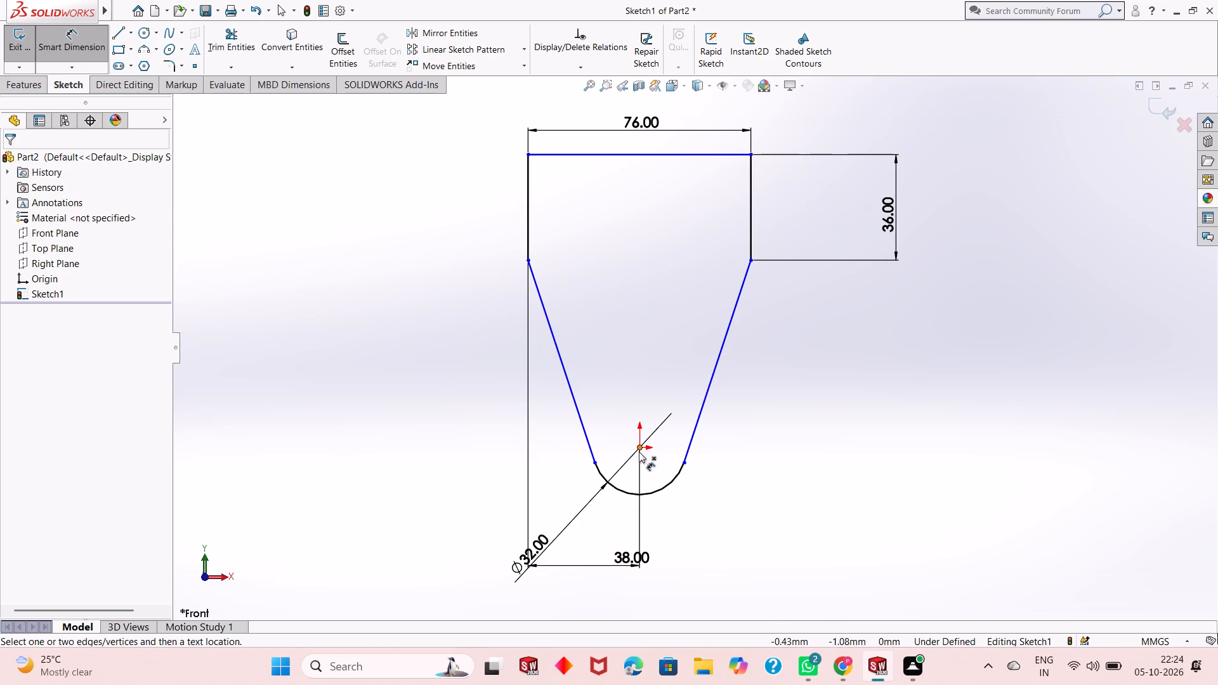
{"action": "left_click", "coordinate": [528, 264]}
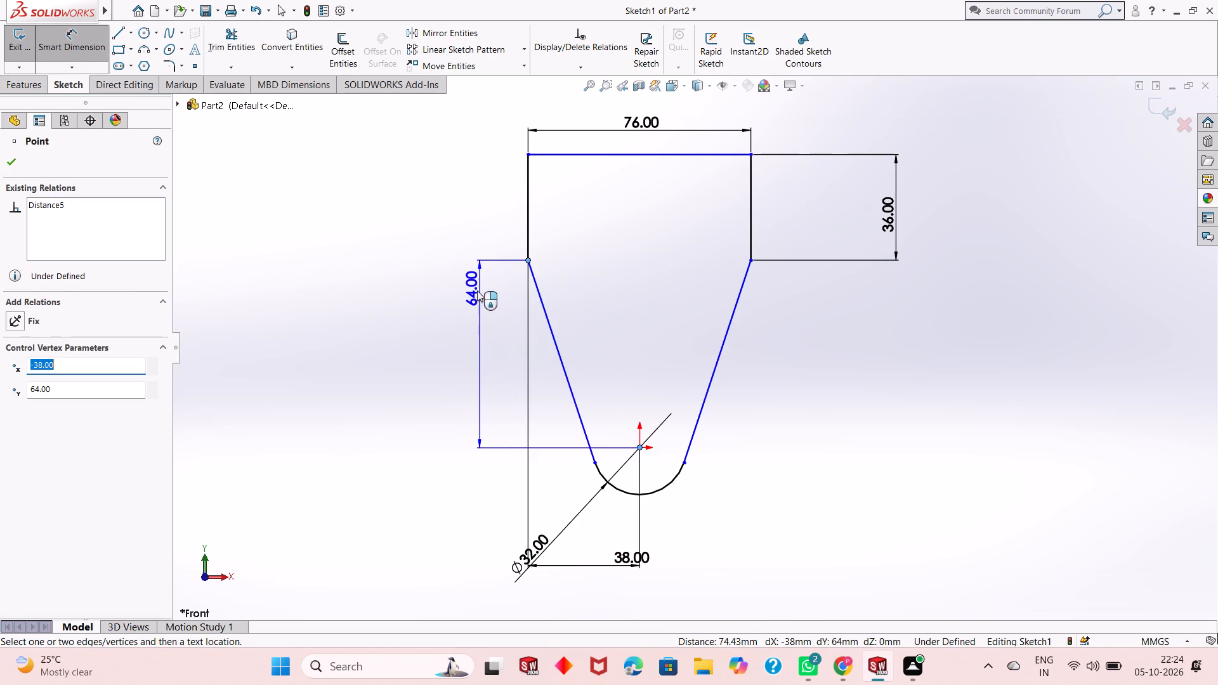
{"action": "left_click", "coordinate": [471, 300]}
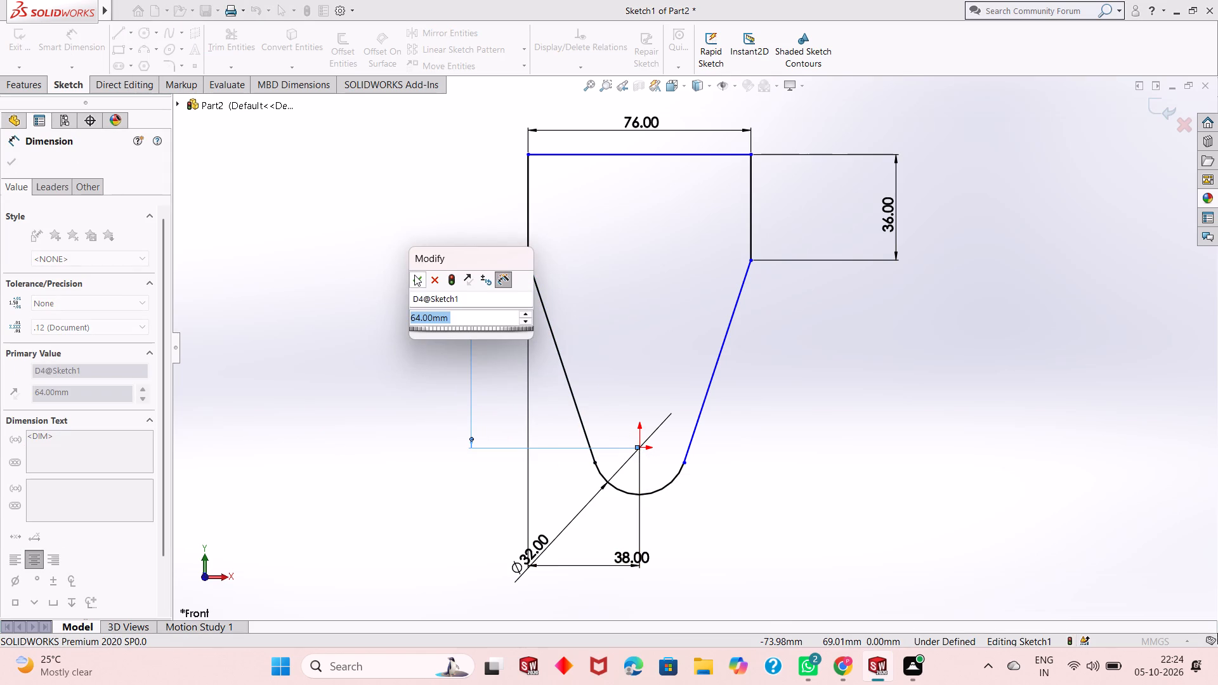
{"action": "left_click", "coordinate": [414, 276]}
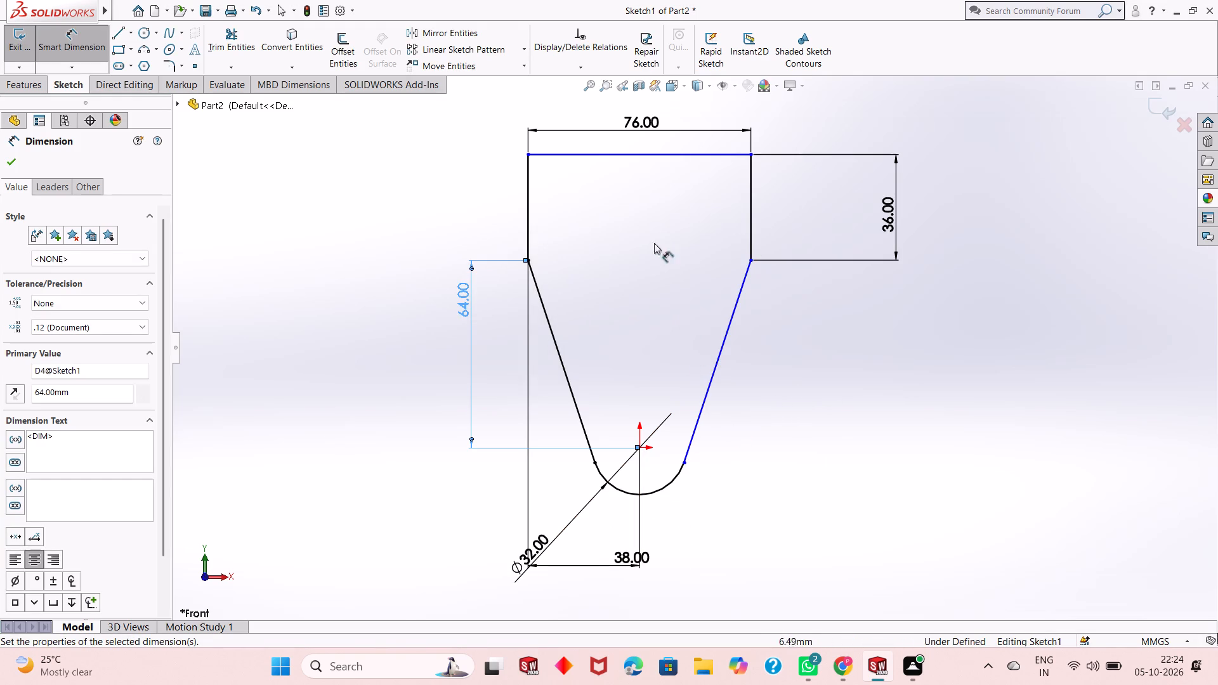
Add a 100 mm vertical dimension between the profile's top edge and the origin.
{"action": "left_click", "coordinate": [645, 154]}
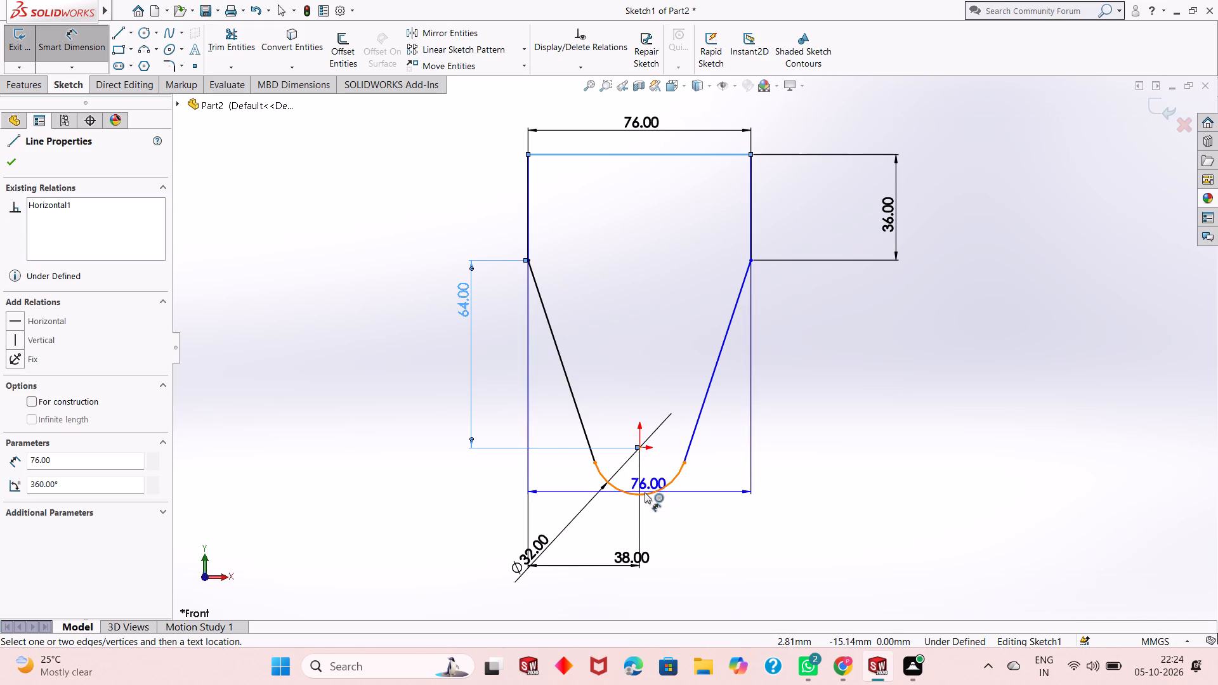
{"action": "left_click", "coordinate": [643, 448]}
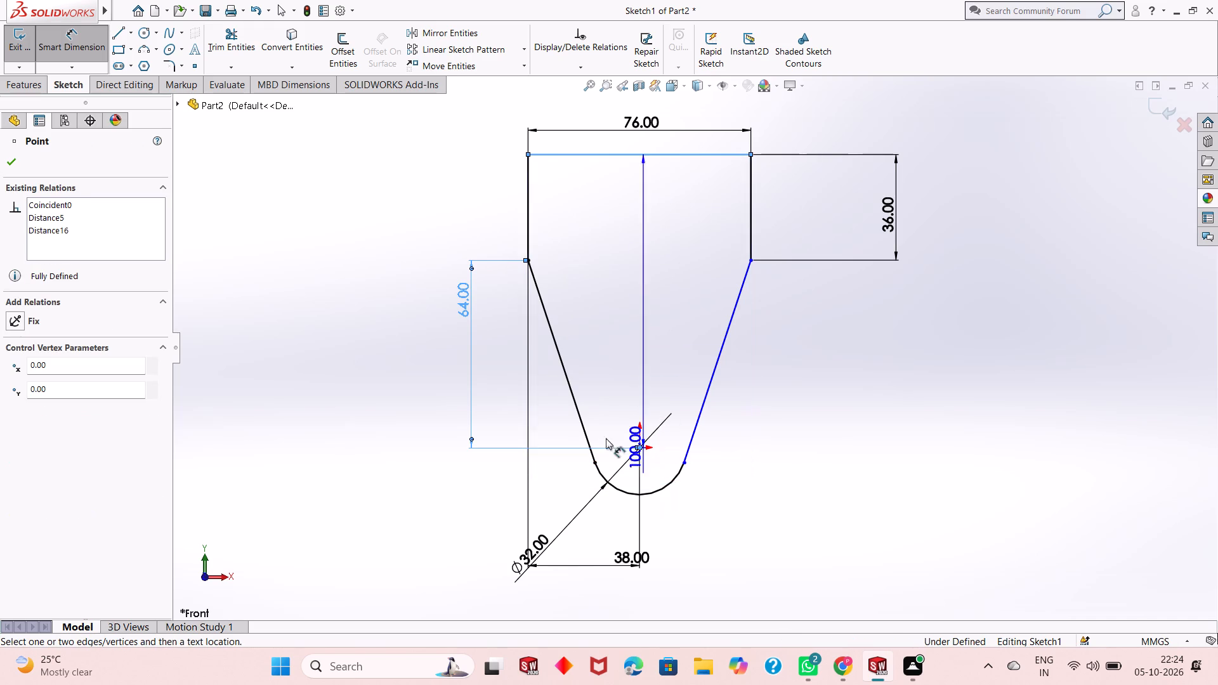
{"action": "left_click", "coordinate": [385, 449]}
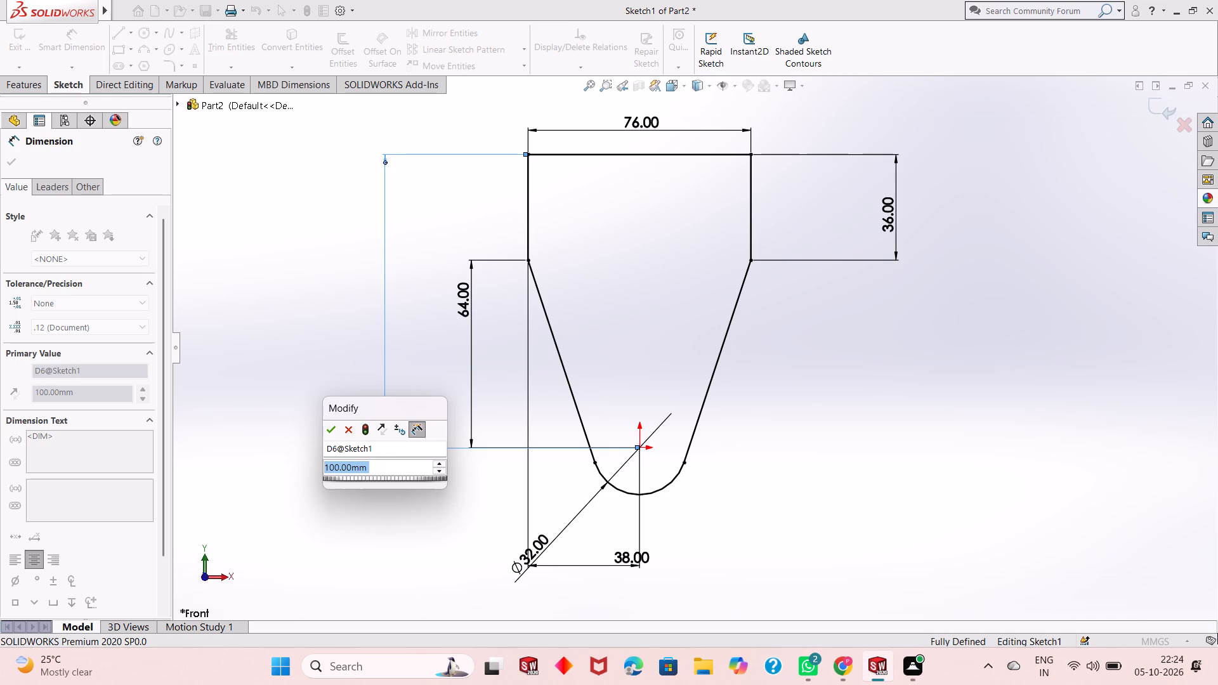
{"action": "key", "text": "Return"}
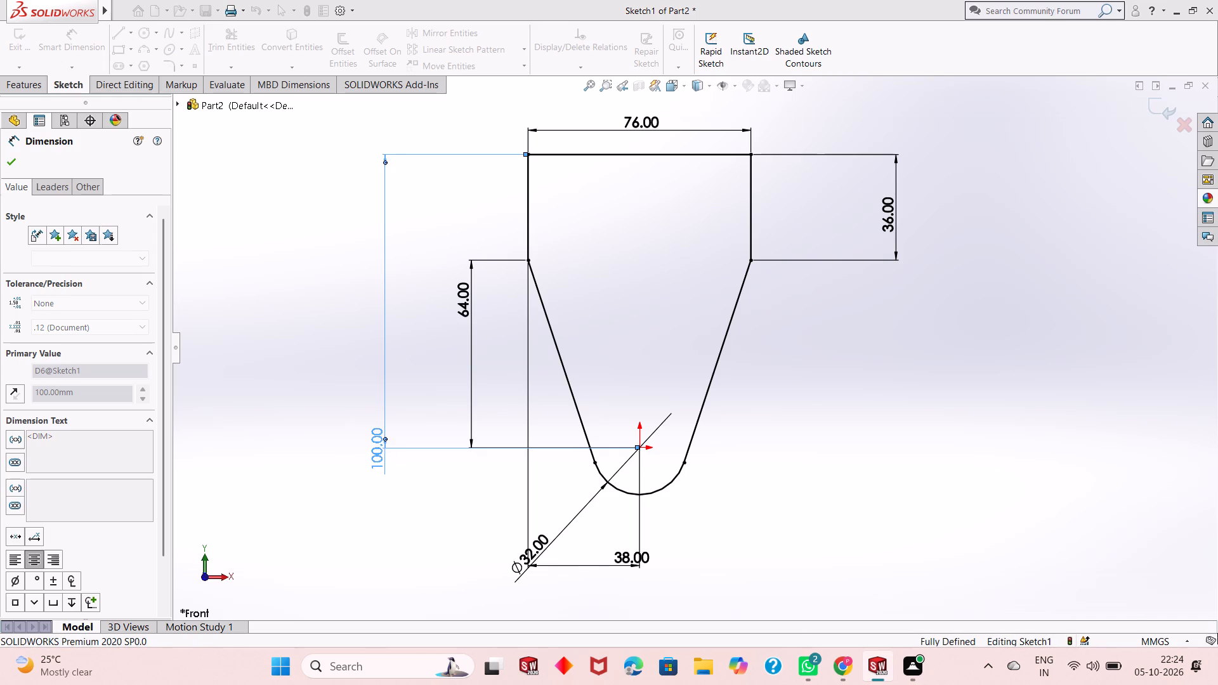
{"action": "scroll", "coordinate": [500, 507], "scroll_direction": "up", "scroll_amount": 1}
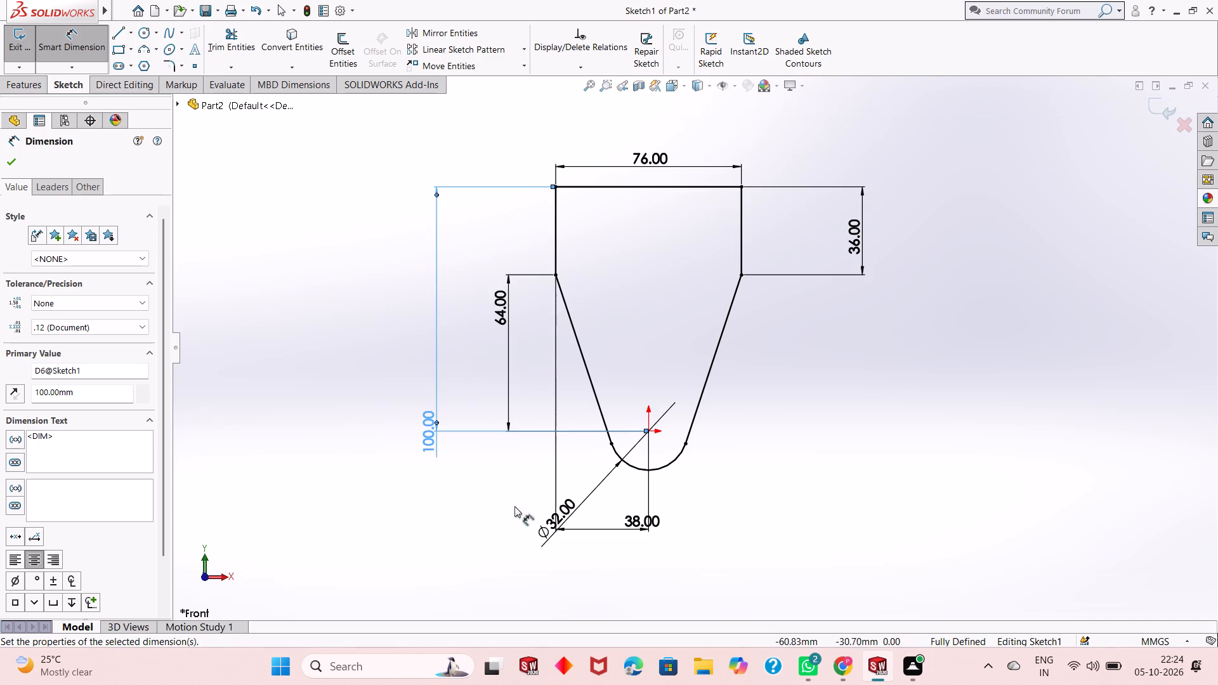
{"action": "scroll", "coordinate": [585, 450], "scroll_direction": "up", "scroll_amount": 1}
{"action": "scroll", "coordinate": [651, 421], "scroll_direction": "down", "scroll_amount": 1}
{"action": "right_click", "coordinate": [784, 389]}
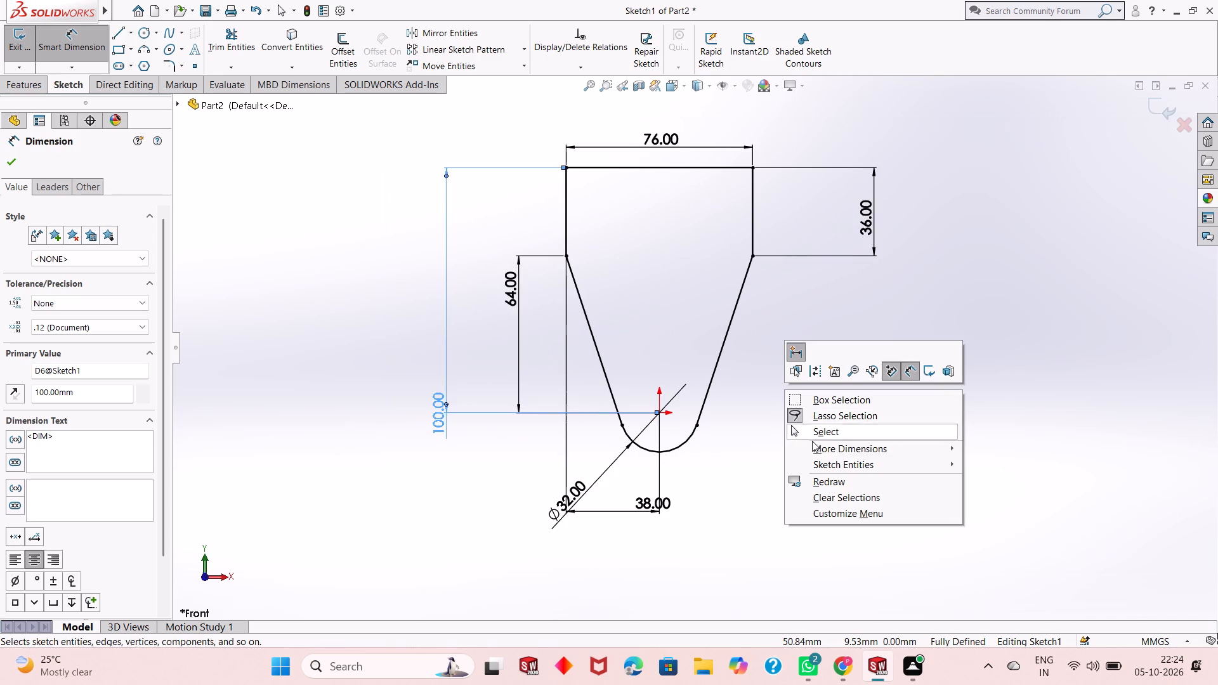
{"action": "left_click", "coordinate": [813, 436]}
Extrude the closed tapered profile as a blind Boss-Extrude with a depth of 6 mm.
{"action": "scroll", "coordinate": [721, 422], "scroll_direction": "up", "scroll_amount": 1}
{"action": "middle_click_drag", "start_coordinate": [730, 413], "coordinate": [702, 441]}
{"action": "scroll", "coordinate": [674, 386], "scroll_direction": "up", "scroll_amount": 1}
{"action": "scroll", "coordinate": [648, 305], "scroll_direction": "down", "scroll_amount": 2}
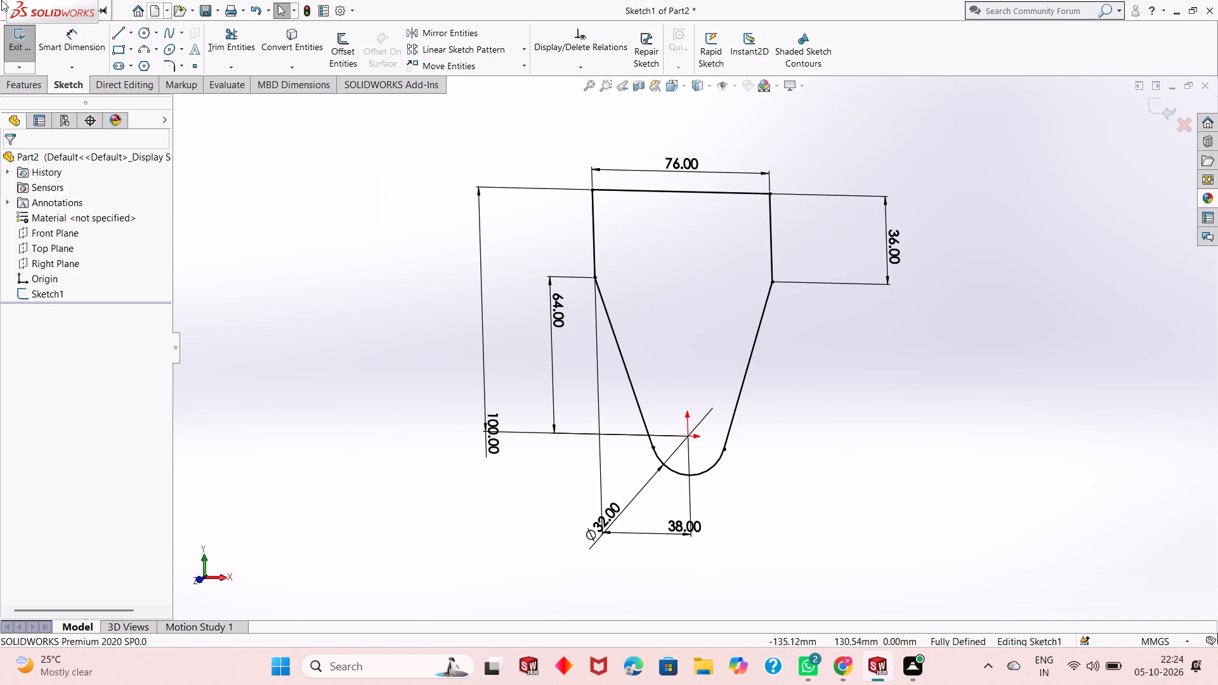
{"action": "left_click", "coordinate": [35, 86]}
{"action": "left_click", "coordinate": [27, 46]}
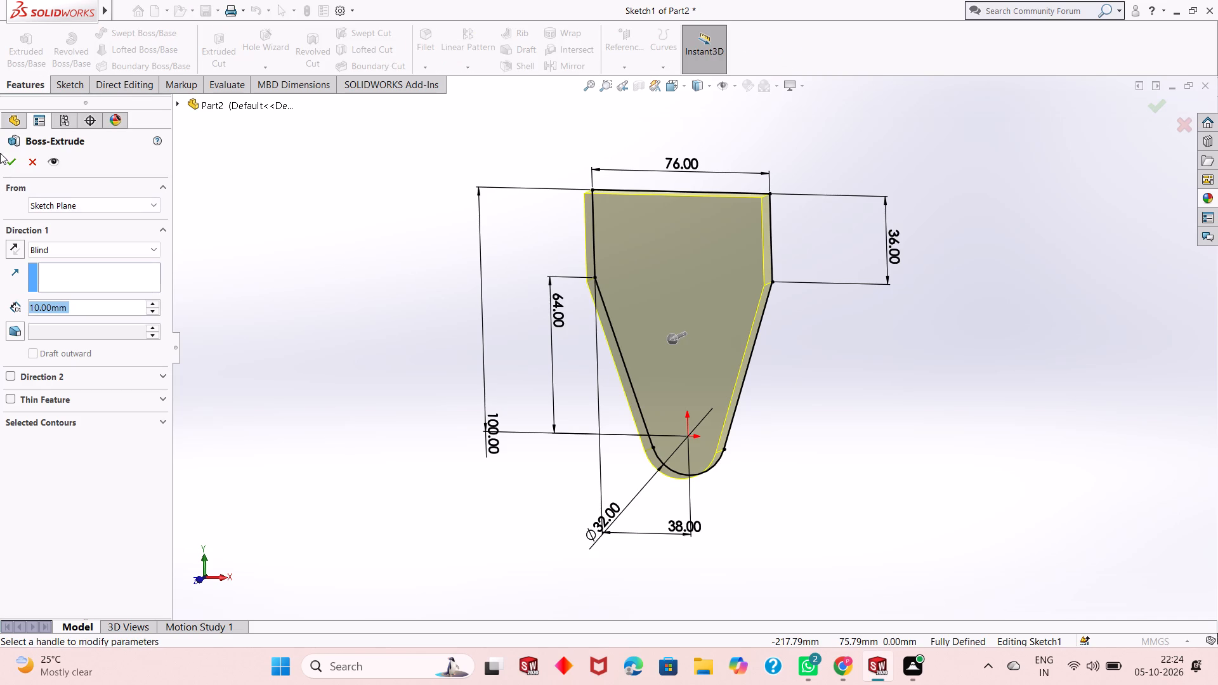
{"action": "key", "text": "6"}
{"action": "key", "text": "Return"}
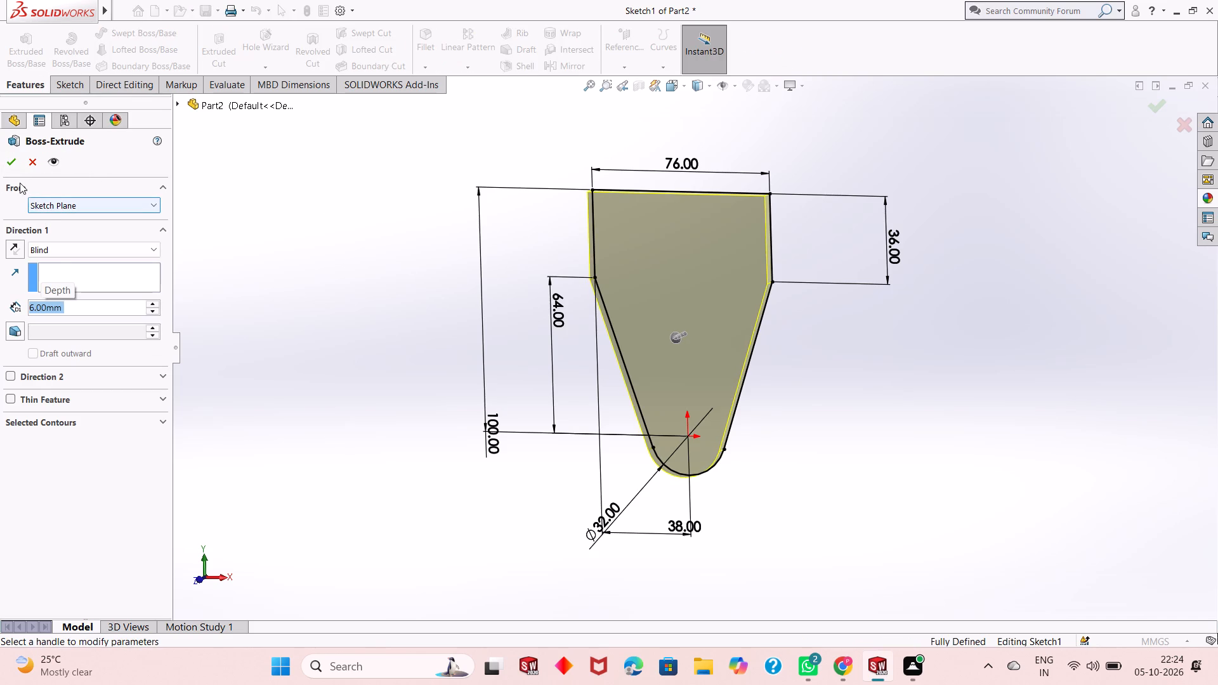
{"action": "left_click", "coordinate": [5, 166]}
{"action": "left_click", "coordinate": [446, 318]}
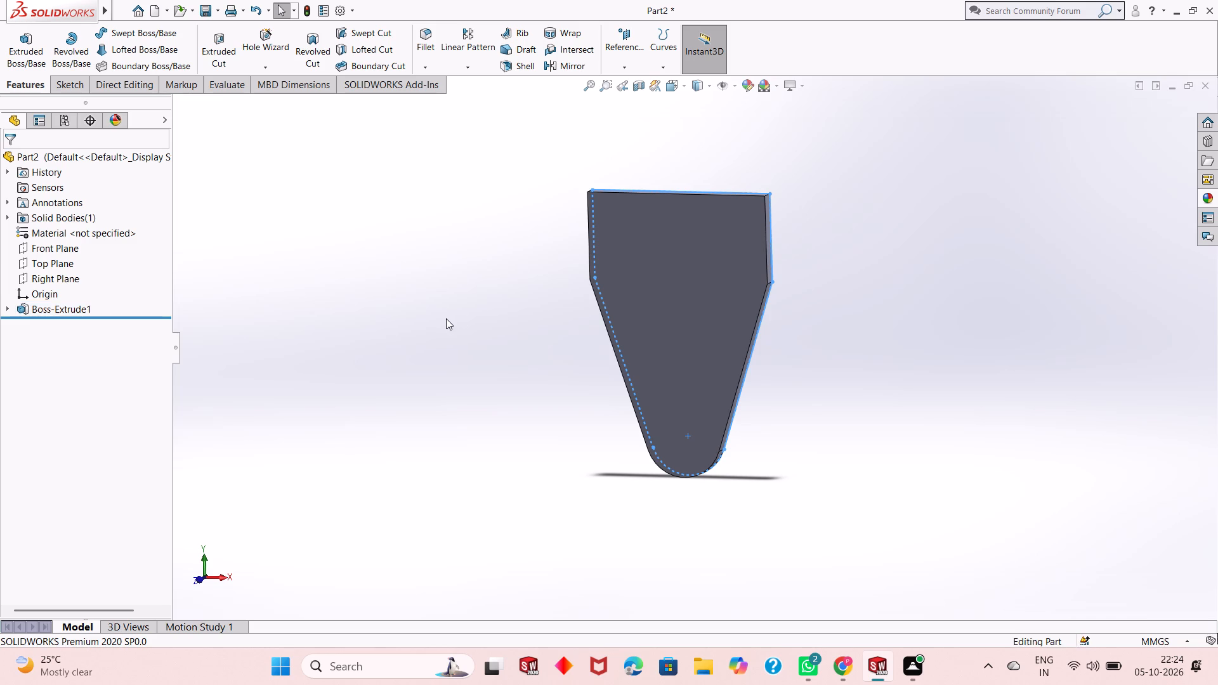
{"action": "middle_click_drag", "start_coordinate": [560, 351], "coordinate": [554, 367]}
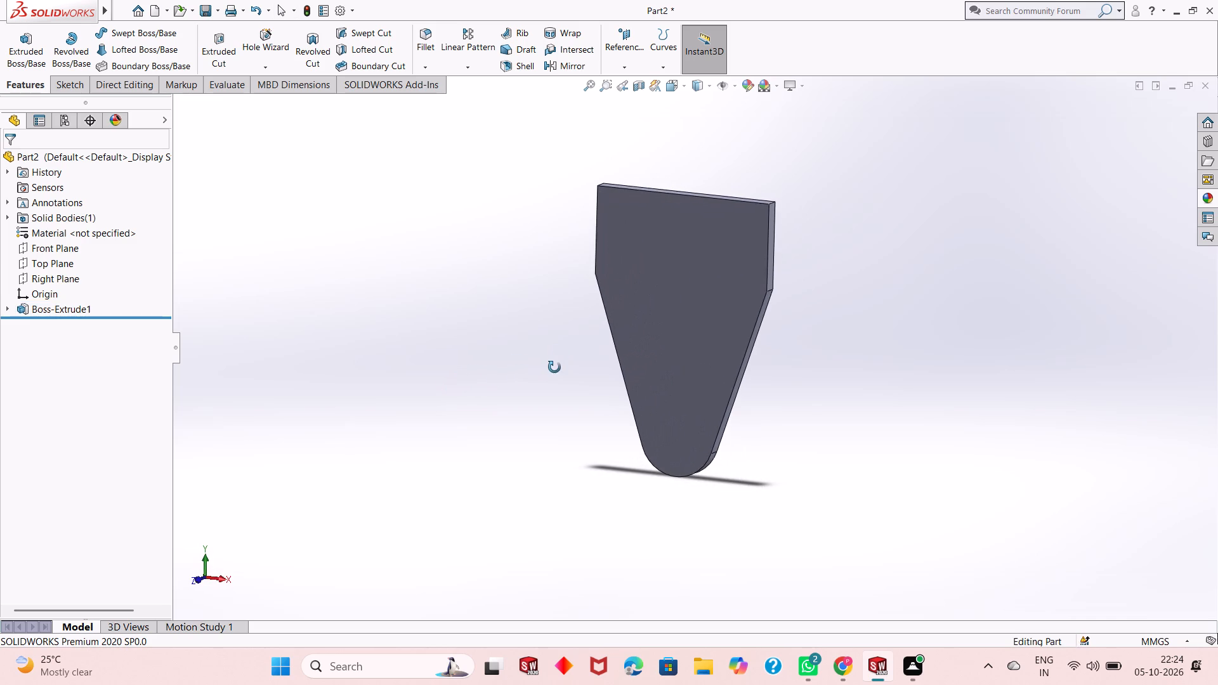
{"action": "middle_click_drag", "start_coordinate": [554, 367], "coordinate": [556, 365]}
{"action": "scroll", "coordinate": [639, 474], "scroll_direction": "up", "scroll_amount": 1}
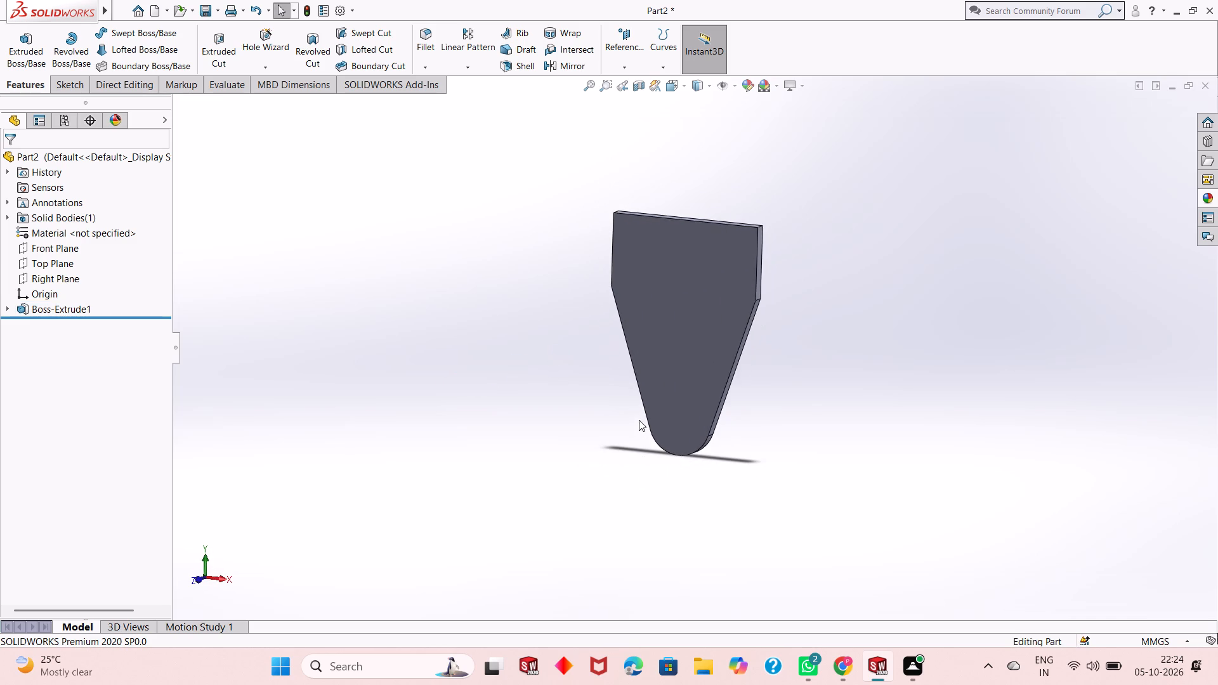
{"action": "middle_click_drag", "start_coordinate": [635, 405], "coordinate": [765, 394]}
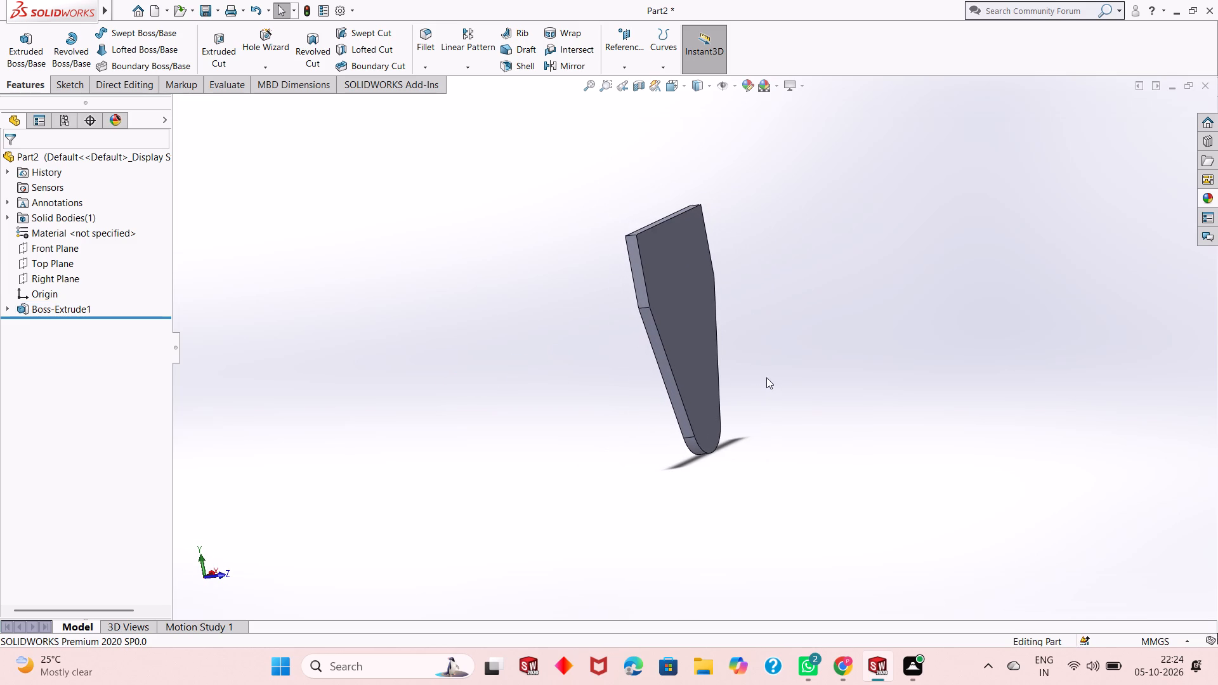
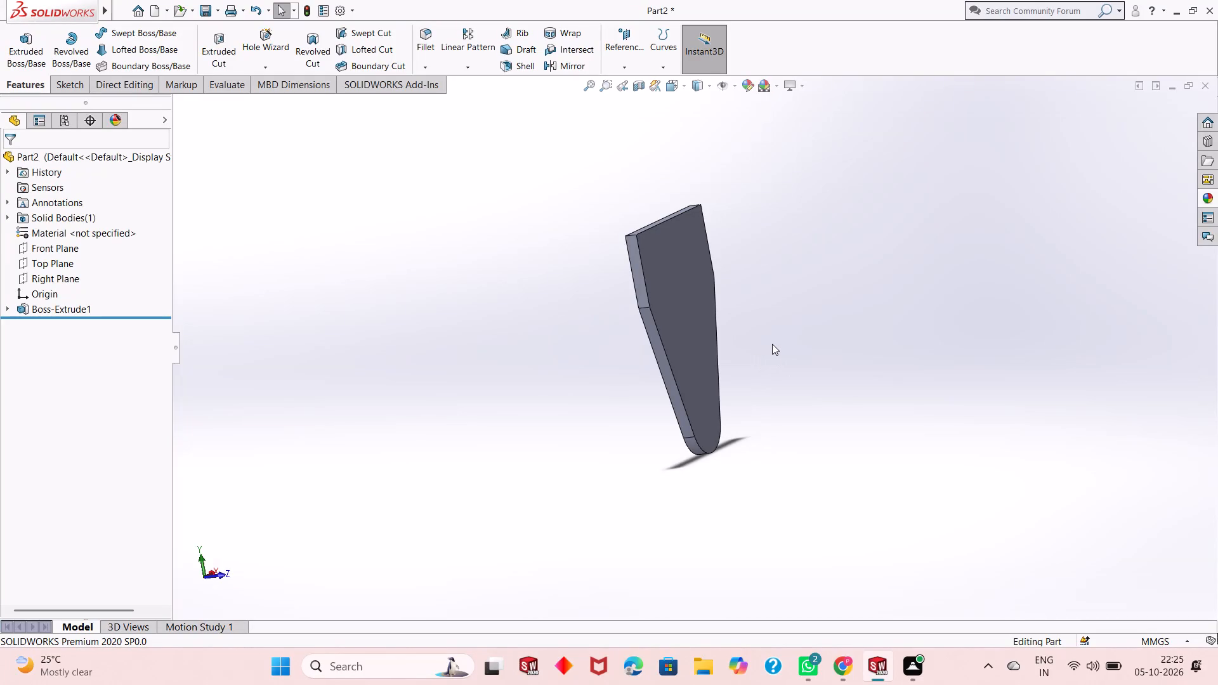
Open a new sketch on the plate's narrow top face, viewed normal to the face.
{"action": "scroll", "coordinate": [786, 308], "scroll_direction": "down", "scroll_amount": 1}
{"action": "scroll", "coordinate": [781, 309], "scroll_direction": "up", "scroll_amount": 2}
{"action": "middle_click_drag", "start_coordinate": [715, 228], "coordinate": [743, 318]}
{"action": "middle_click", "coordinate": [723, 276]}
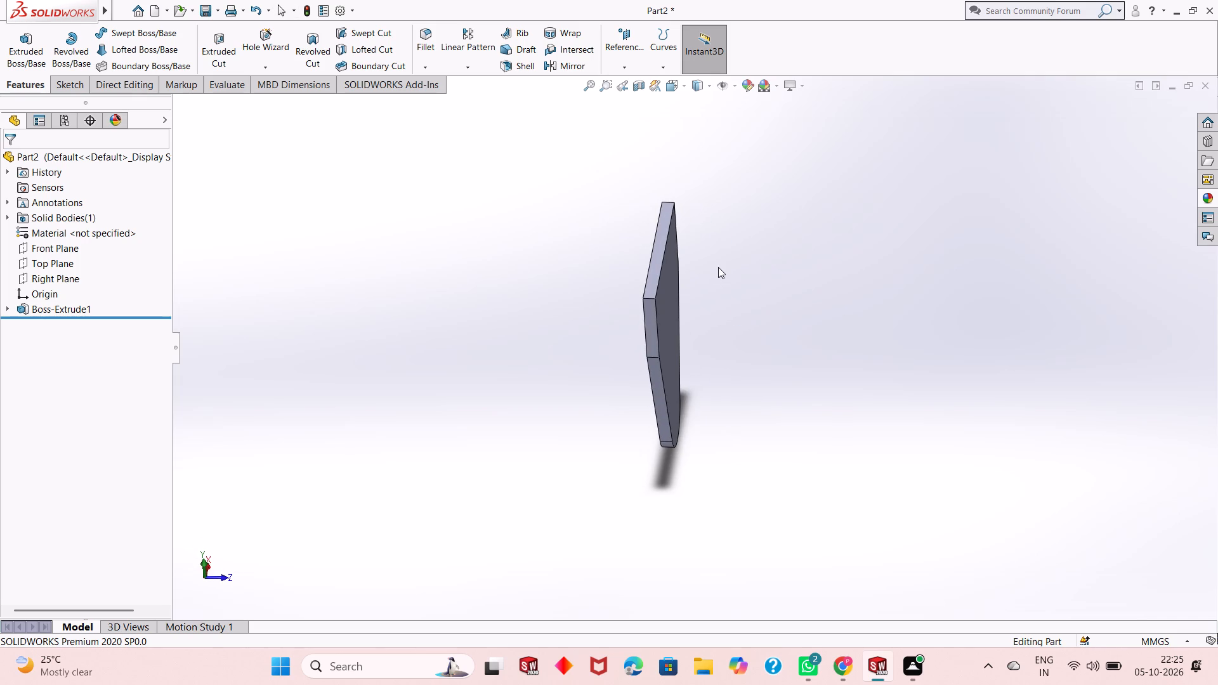
{"action": "middle_click_drag", "start_coordinate": [718, 281], "coordinate": [730, 372]}
{"action": "scroll", "coordinate": [711, 297], "scroll_direction": "up", "scroll_amount": 3}
{"action": "scroll", "coordinate": [689, 305], "scroll_direction": "down", "scroll_amount": 3}
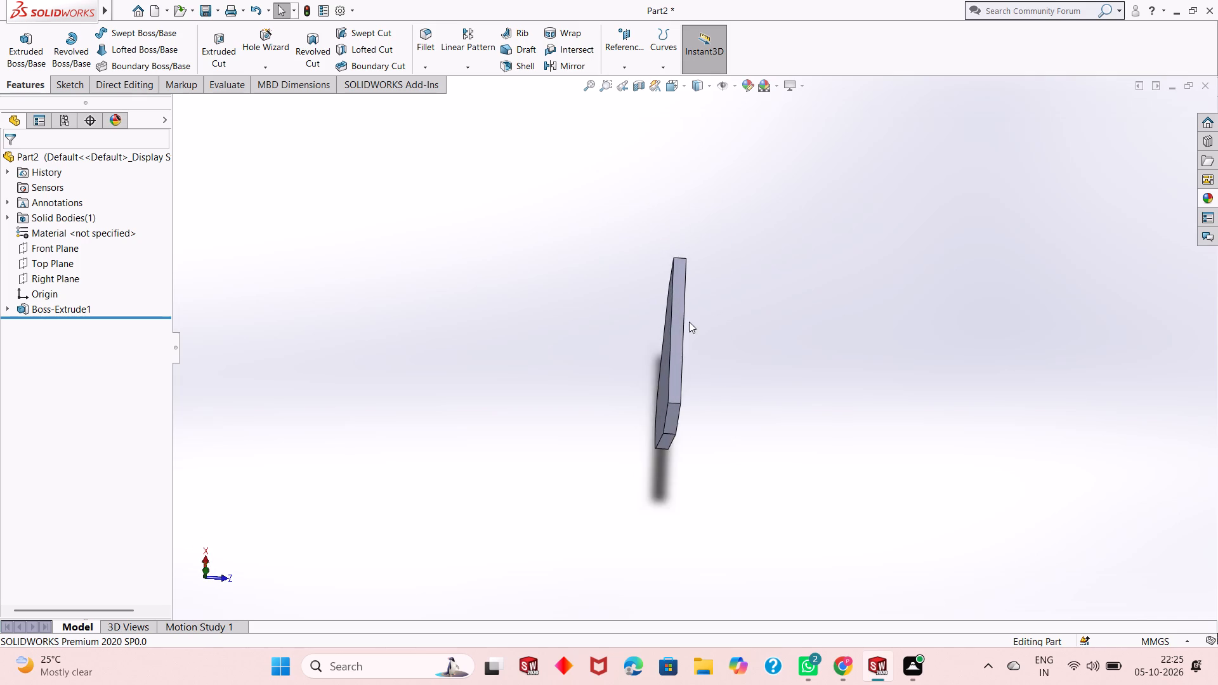
{"action": "scroll", "coordinate": [689, 322], "scroll_direction": "down", "scroll_amount": 8}
{"action": "left_click", "coordinate": [663, 336]}
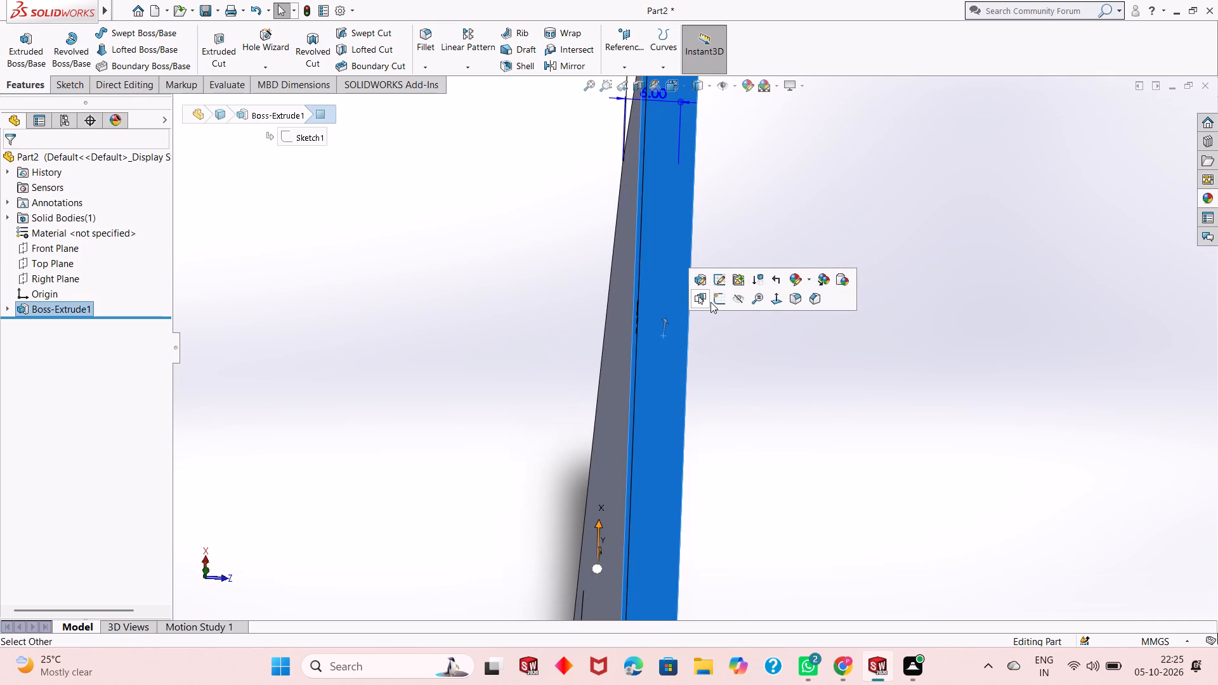
{"action": "left_click", "coordinate": [720, 305]}
{"action": "key", "text": "ctrl+8"}
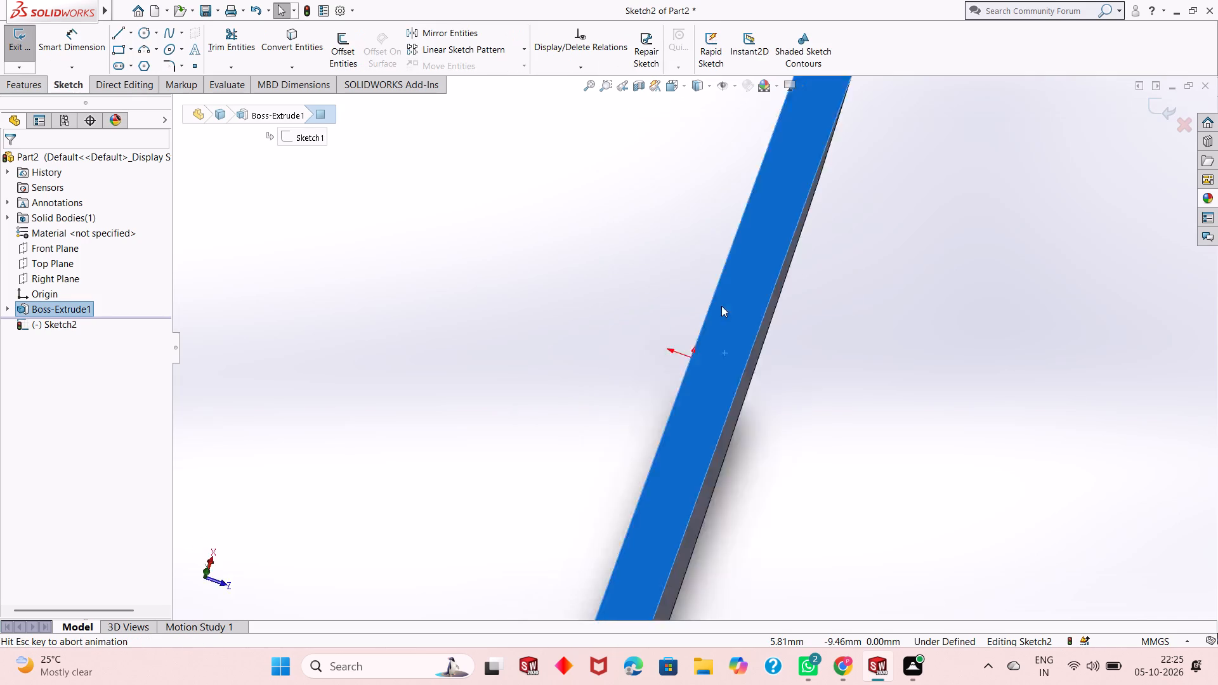
{"action": "scroll", "coordinate": [672, 269], "scroll_direction": "up", "scroll_amount": 1}
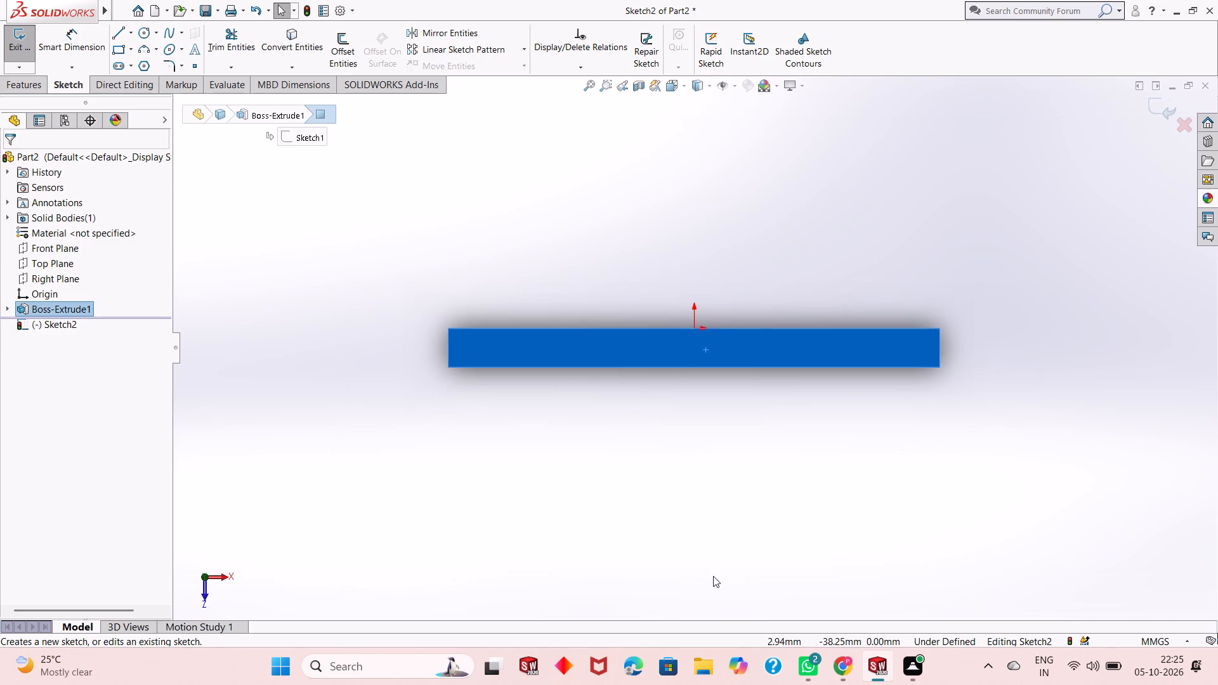
{"action": "left_click_drag", "start_coordinate": [781, 480], "coordinate": [787, 474]}
{"action": "scroll", "coordinate": [800, 428], "scroll_direction": "up", "scroll_amount": 4}
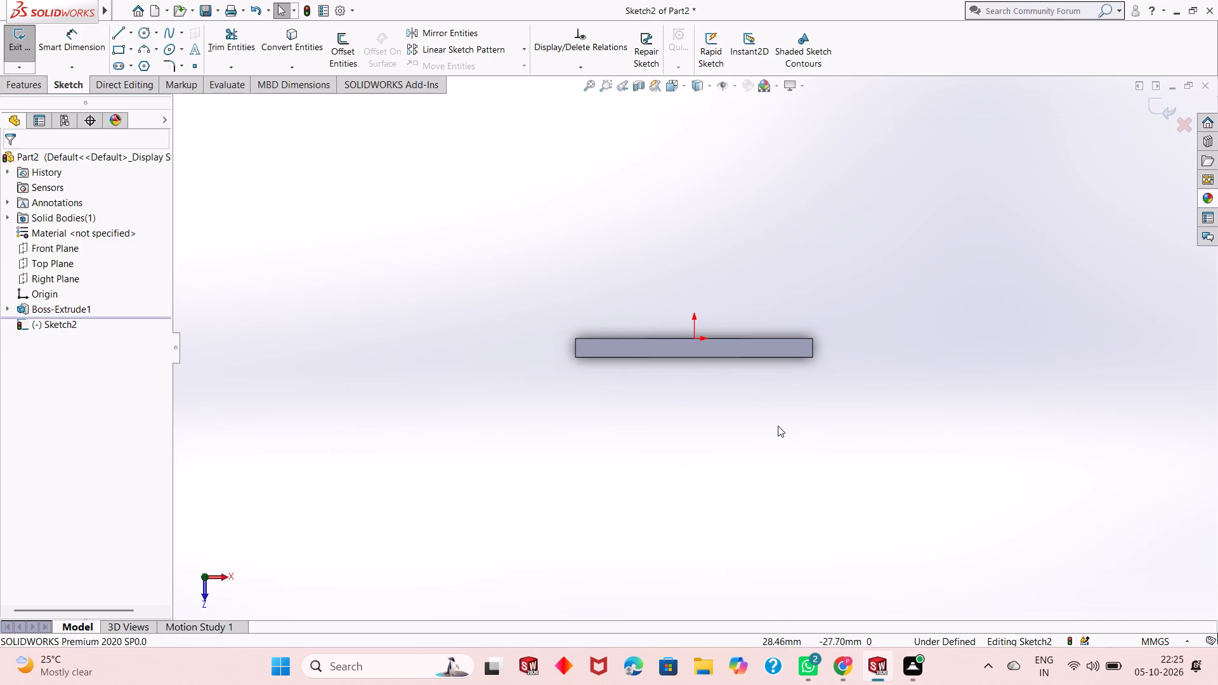
Sketch a circle about 34 mm in diameter in front of the plate, centred about 63 mm from the origin.
{"action": "left_click", "coordinate": [144, 32]}
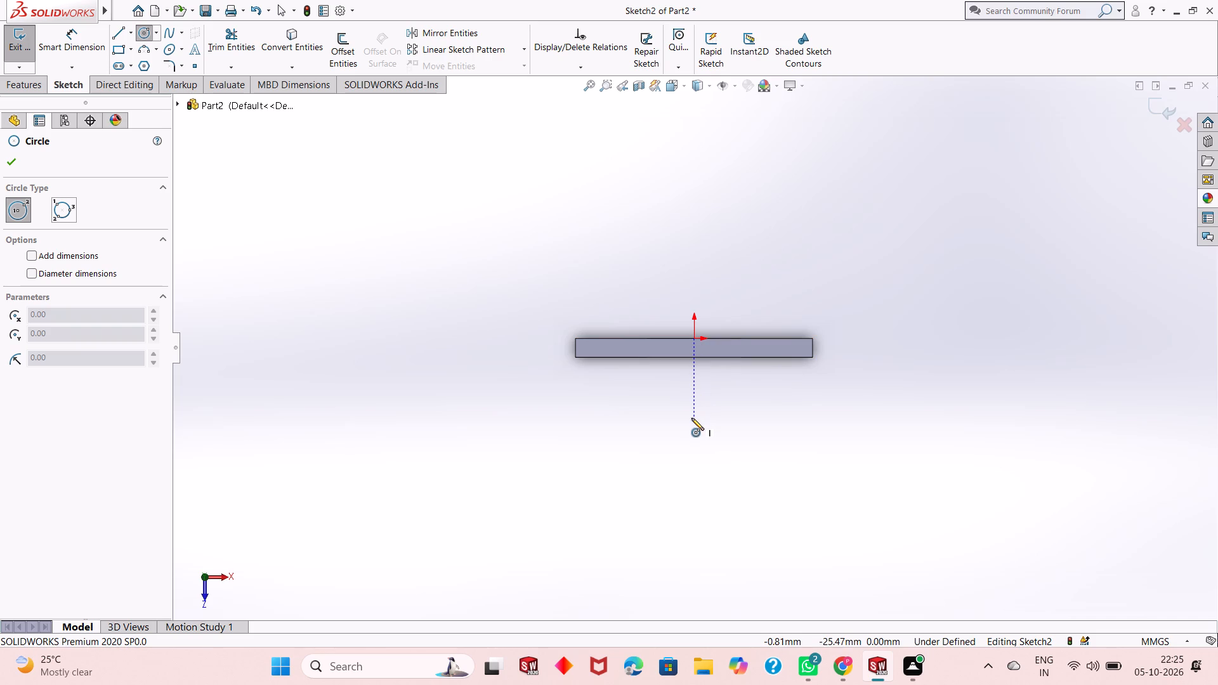
{"action": "left_click", "coordinate": [690, 537]}
{"action": "left_click", "coordinate": [717, 492]}
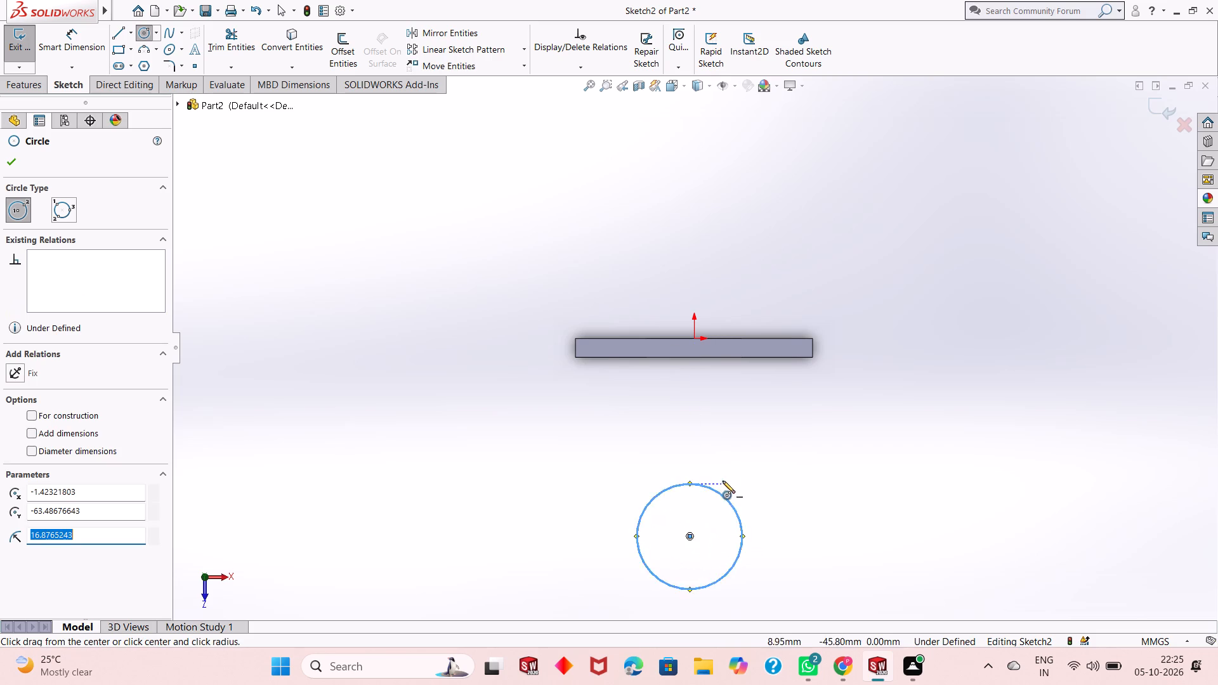
{"action": "scroll", "coordinate": [723, 480], "scroll_direction": "up", "scroll_amount": 2}
{"action": "right_click", "coordinate": [795, 412]}
{"action": "left_click", "coordinate": [812, 423]}
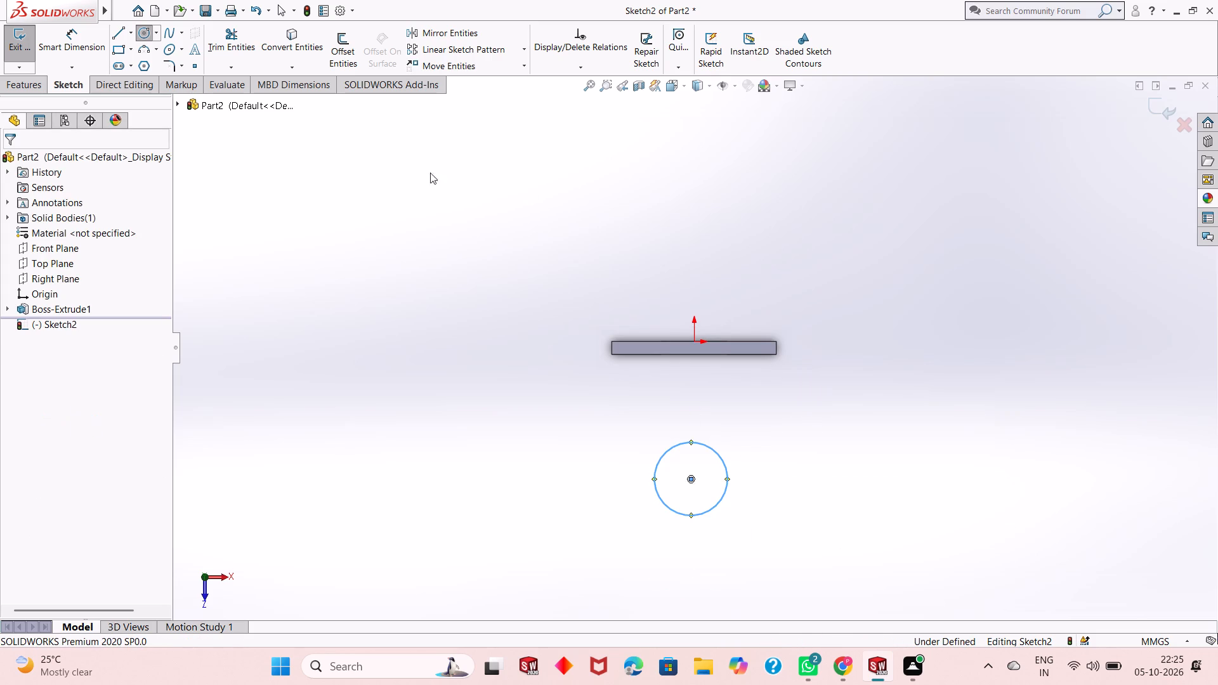
Dimension the circle's diameter as 44 mm.
{"action": "left_click", "coordinate": [67, 55]}
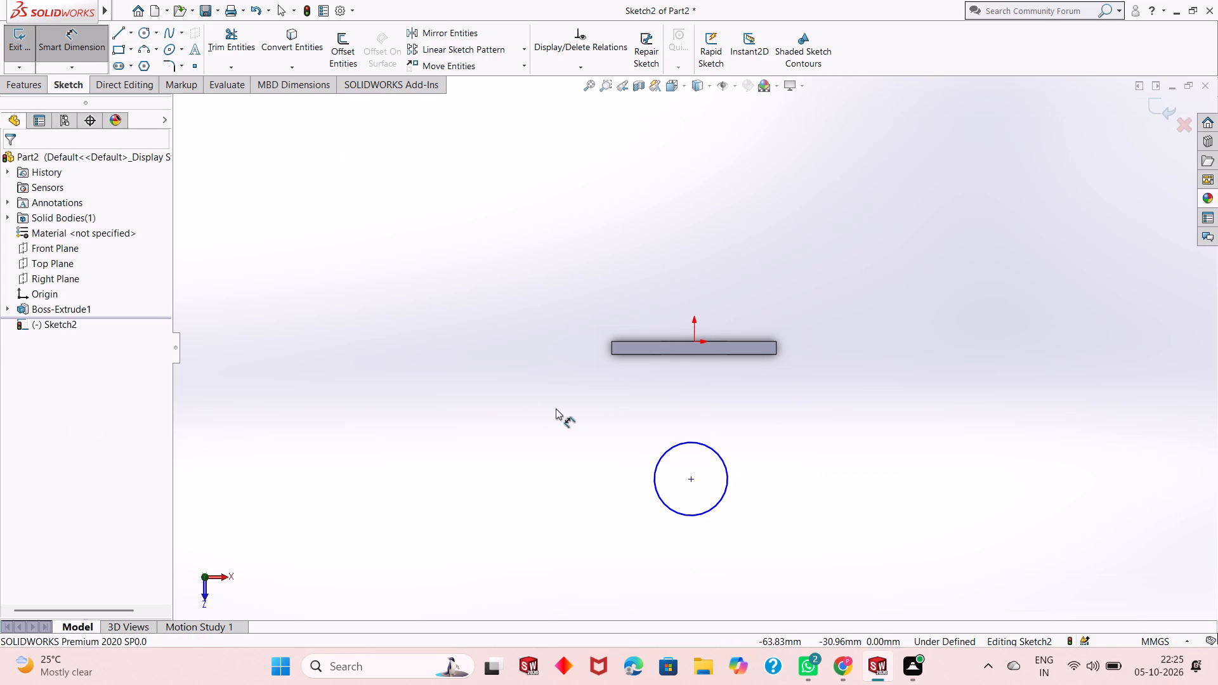
{"action": "left_click", "coordinate": [715, 507]}
{"action": "left_click", "coordinate": [919, 567]}
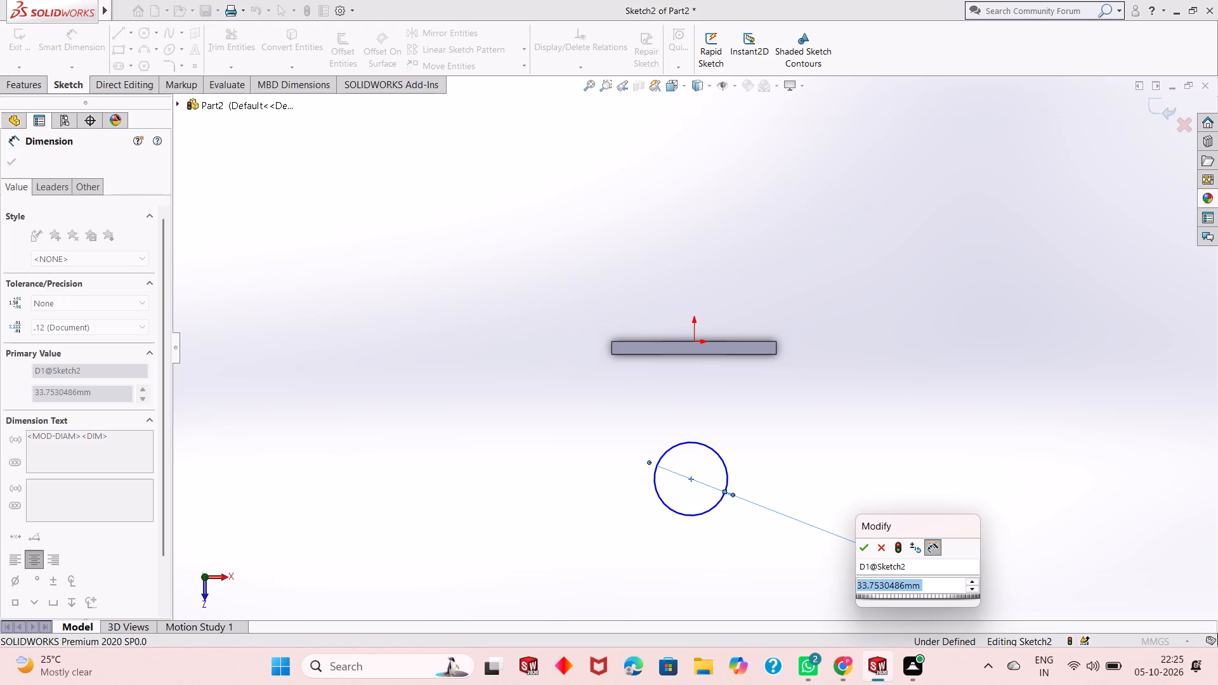
{"action": "type", "text": "34"}
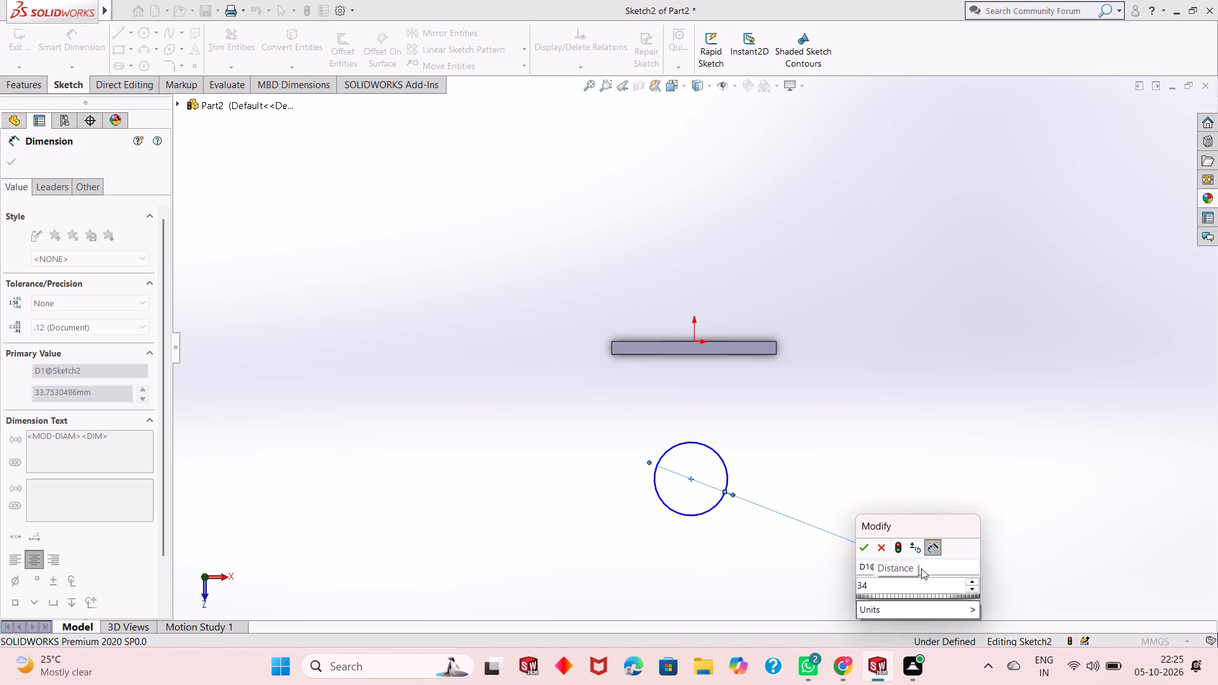
{"action": "key", "text": "BackSpace"}
{"action": "key", "text": "BackSpace"}
{"action": "key", "text": "BackSpace"}
{"action": "type", "text": "44"}
{"action": "key", "text": "Return"}
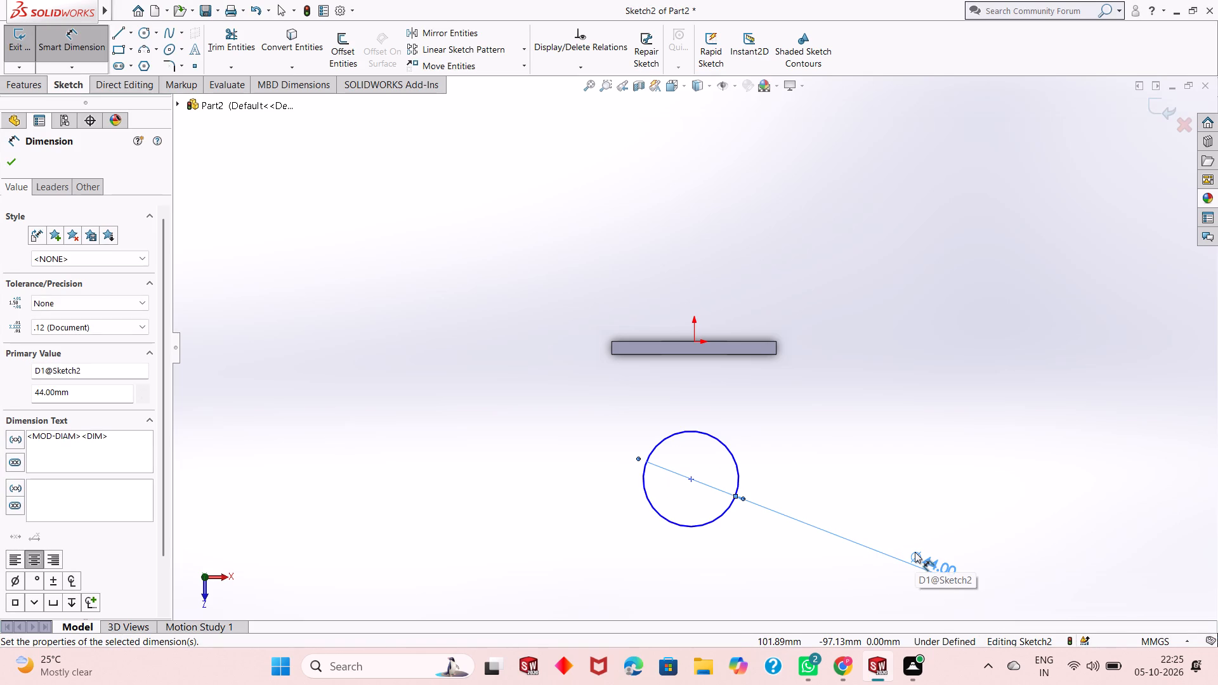
Add a 100 mm vertical dimension between the circle's centre and the origin.
{"action": "left_click", "coordinate": [692, 481]}
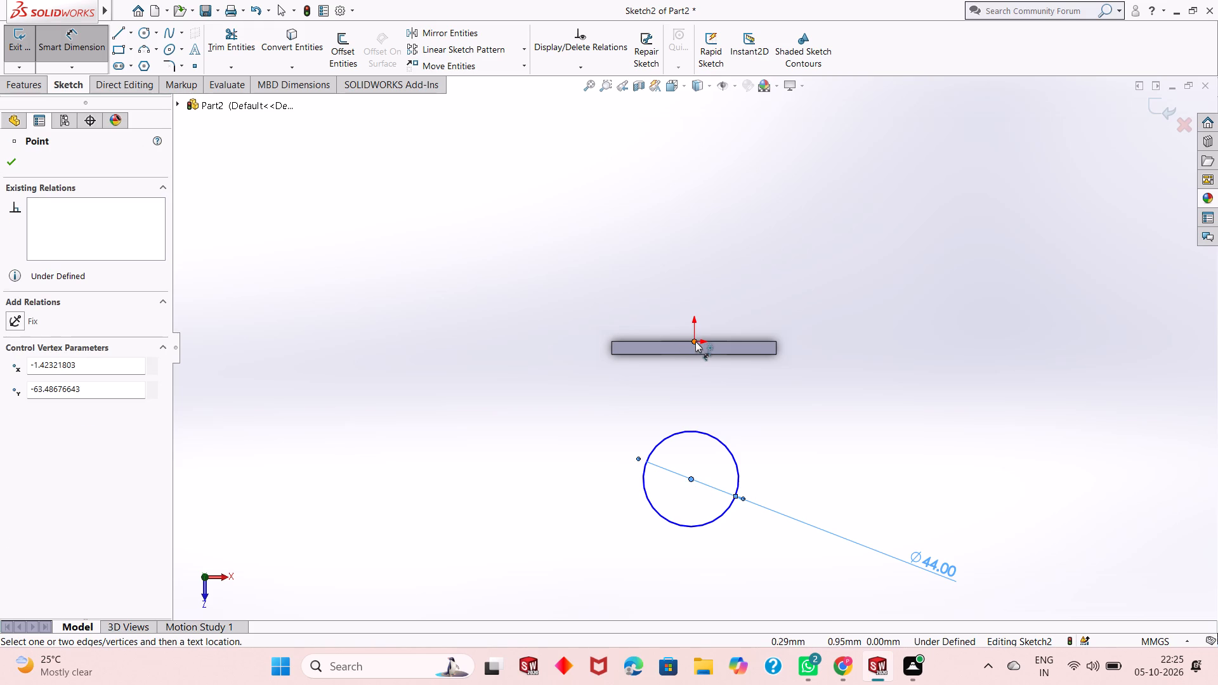
{"action": "left_click", "coordinate": [696, 342]}
{"action": "left_click", "coordinate": [874, 360]}
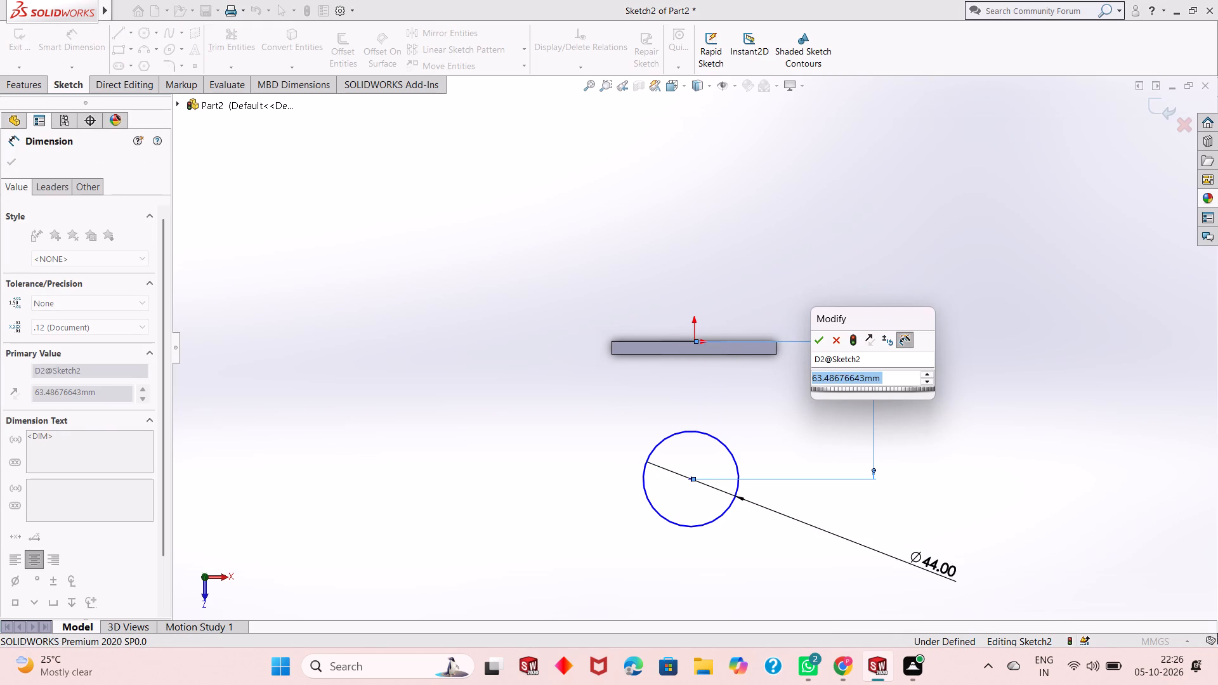
{"action": "type", "text": "100"}
{"action": "key", "text": "Return"}
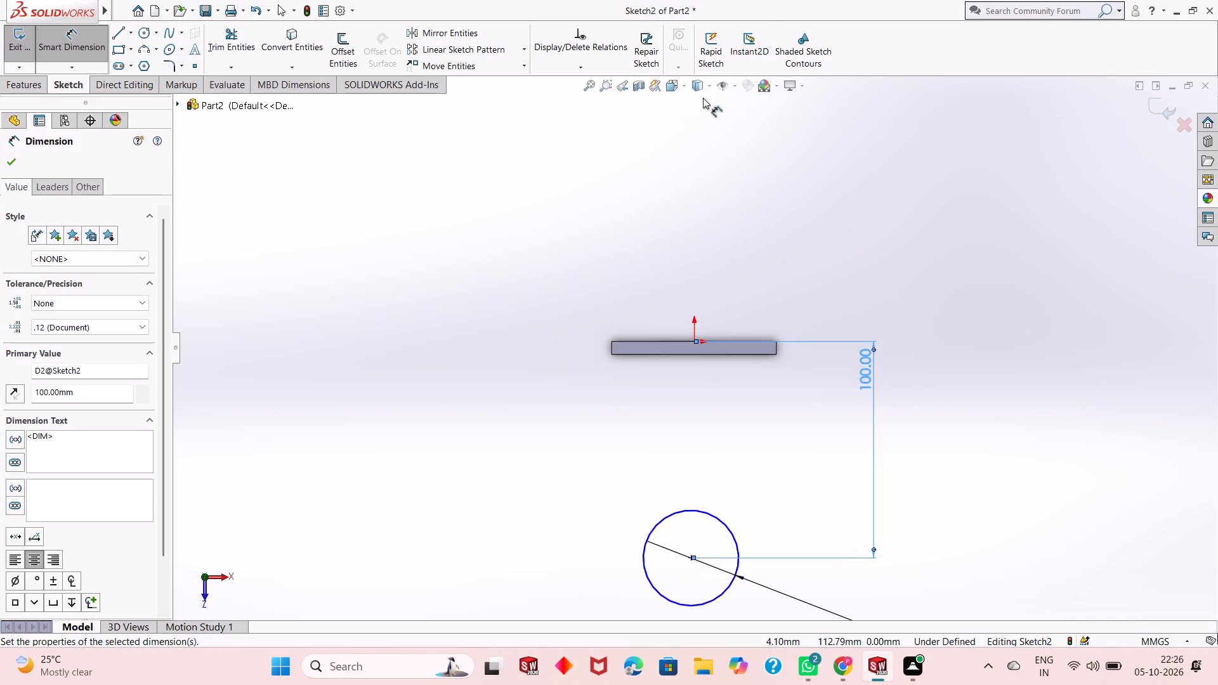
Add a horizontal dimension of 76/2 mm between the circle's centre and the plate's left end edge.
{"action": "scroll", "coordinate": [757, 453], "scroll_direction": "up", "scroll_amount": 1}
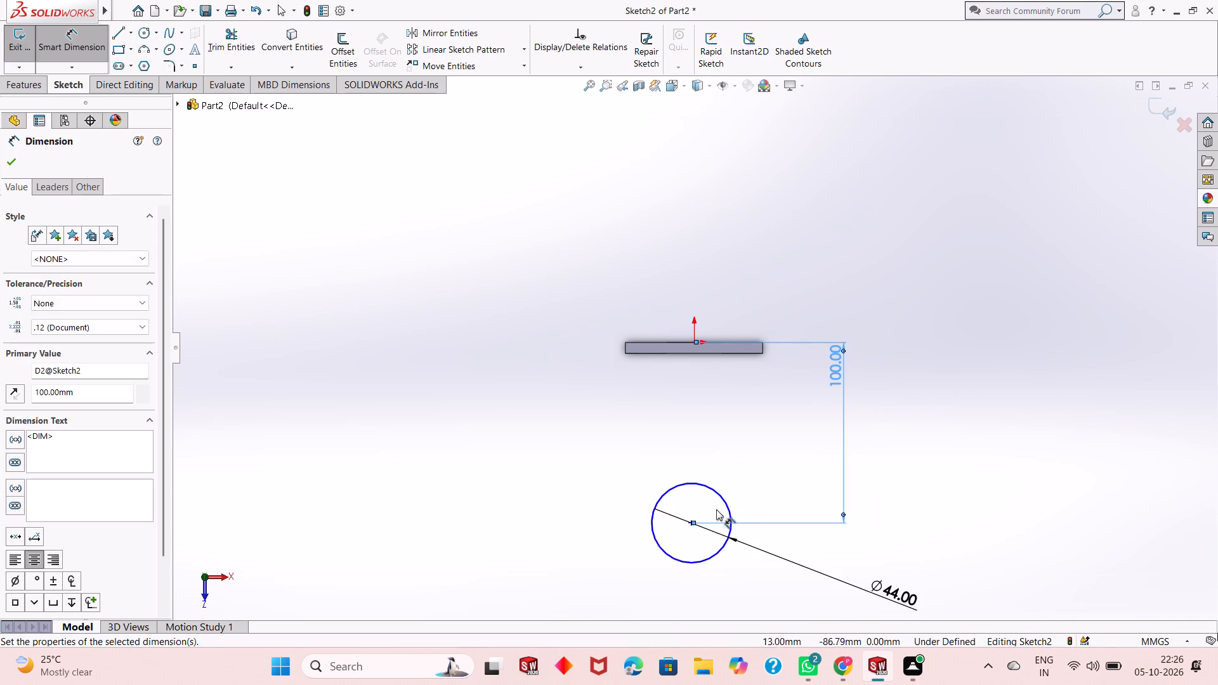
{"action": "left_click", "coordinate": [691, 526]}
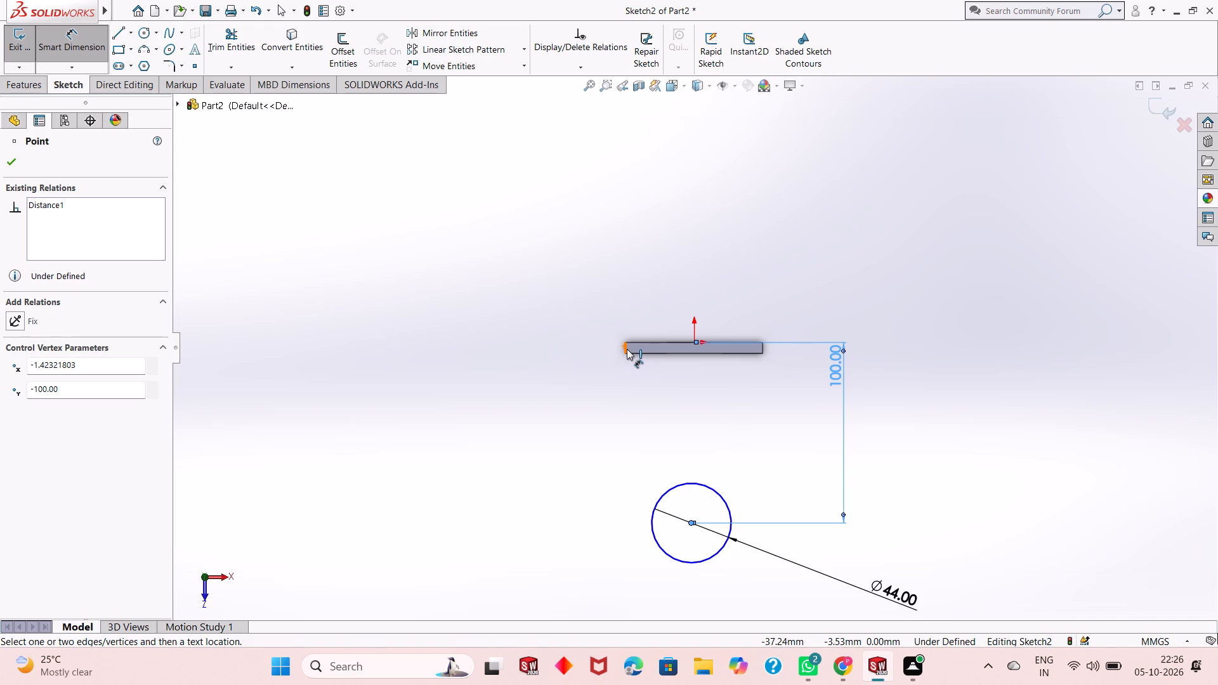
{"action": "left_click", "coordinate": [627, 349]}
{"action": "left_click", "coordinate": [640, 221]}
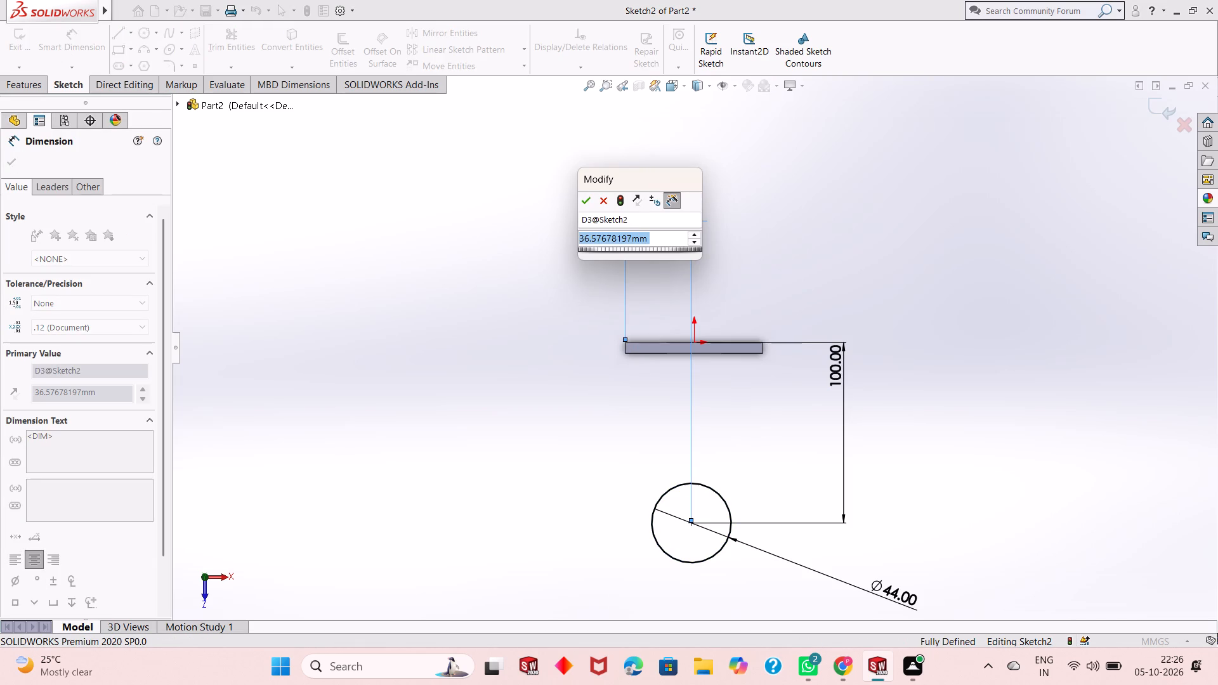
{"action": "type", "text": "76/2"}
{"action": "key", "text": "Return"}
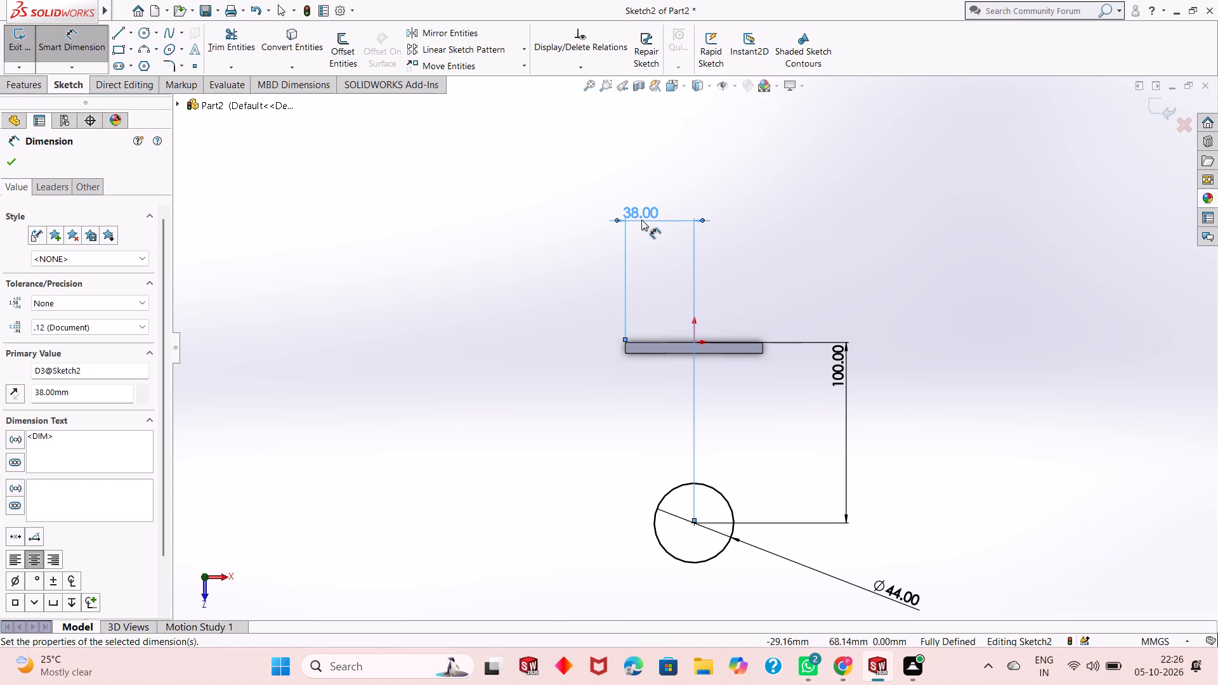
{"action": "right_click", "coordinate": [511, 281]}
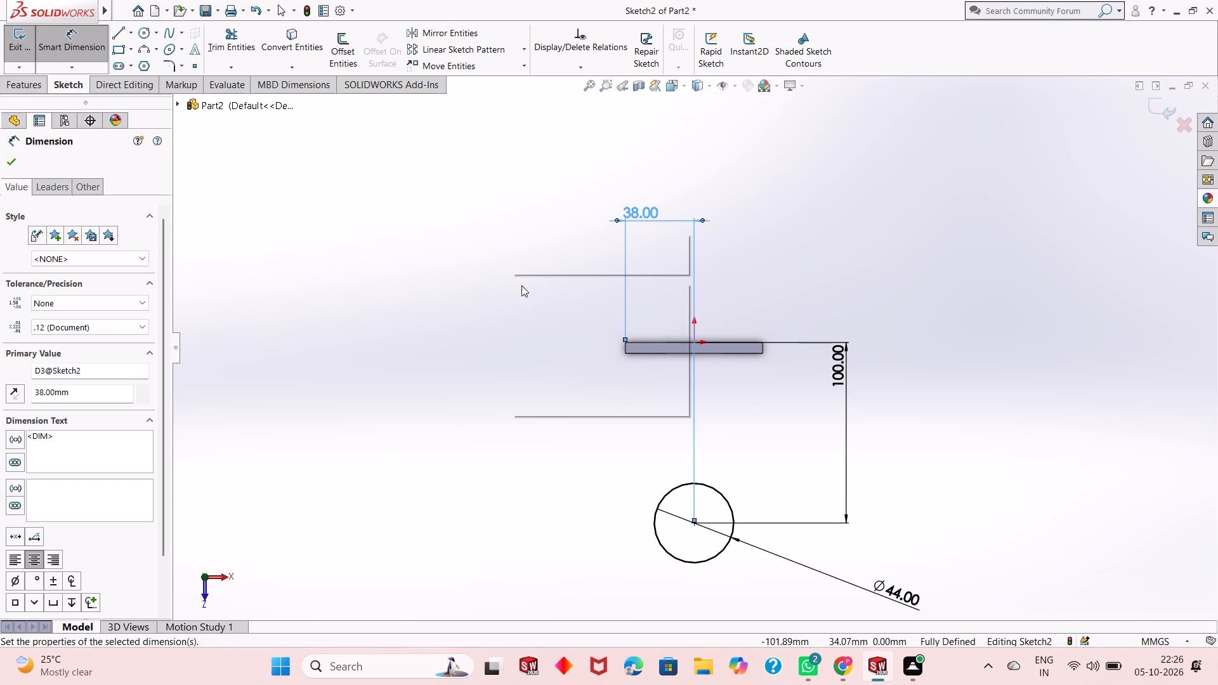
{"action": "left_click", "coordinate": [560, 322]}
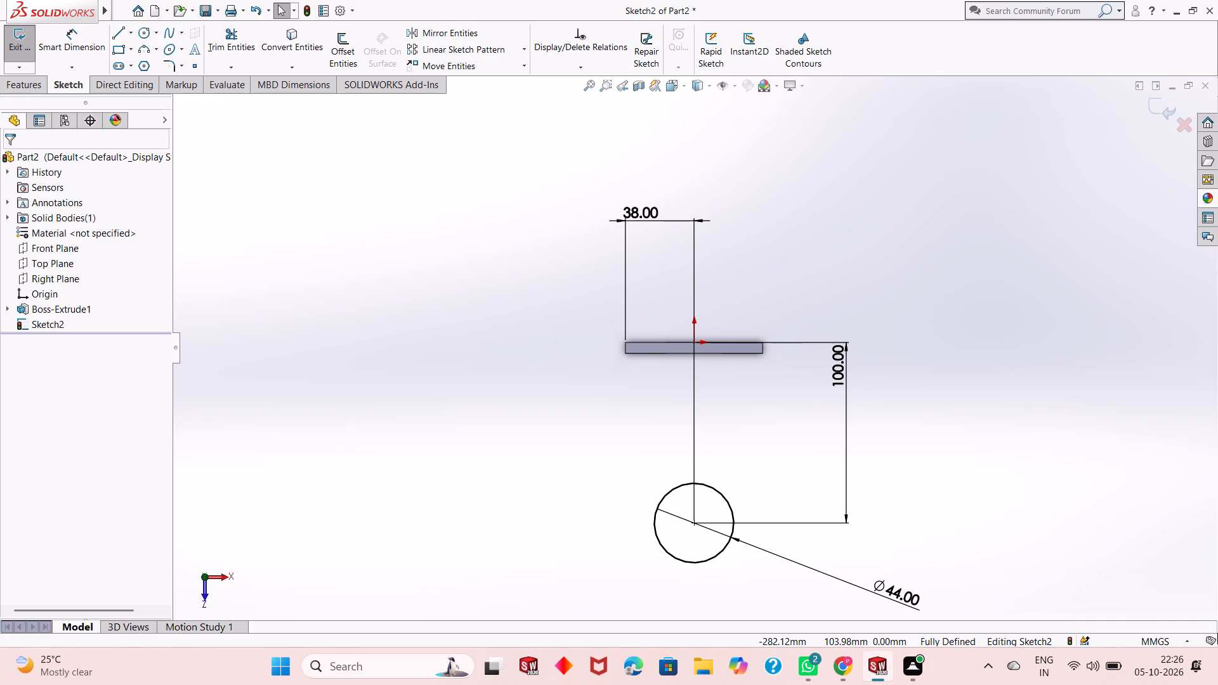
Extrude the 44 mm circle as a blind Boss-Extrude 6 mm deep, with the direction reversed to go downward.
{"action": "left_click", "coordinate": [38, 90]}
{"action": "left_click", "coordinate": [42, 53]}
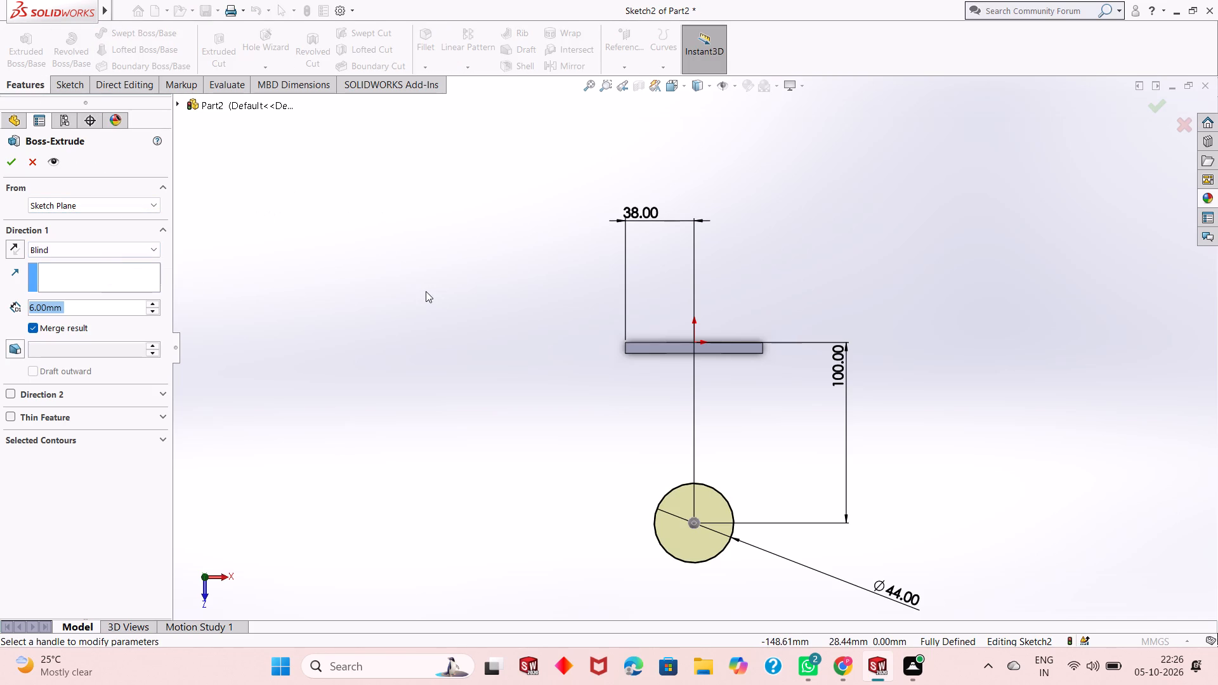
{"action": "middle_click_drag", "start_coordinate": [476, 315], "coordinate": [432, 348]}
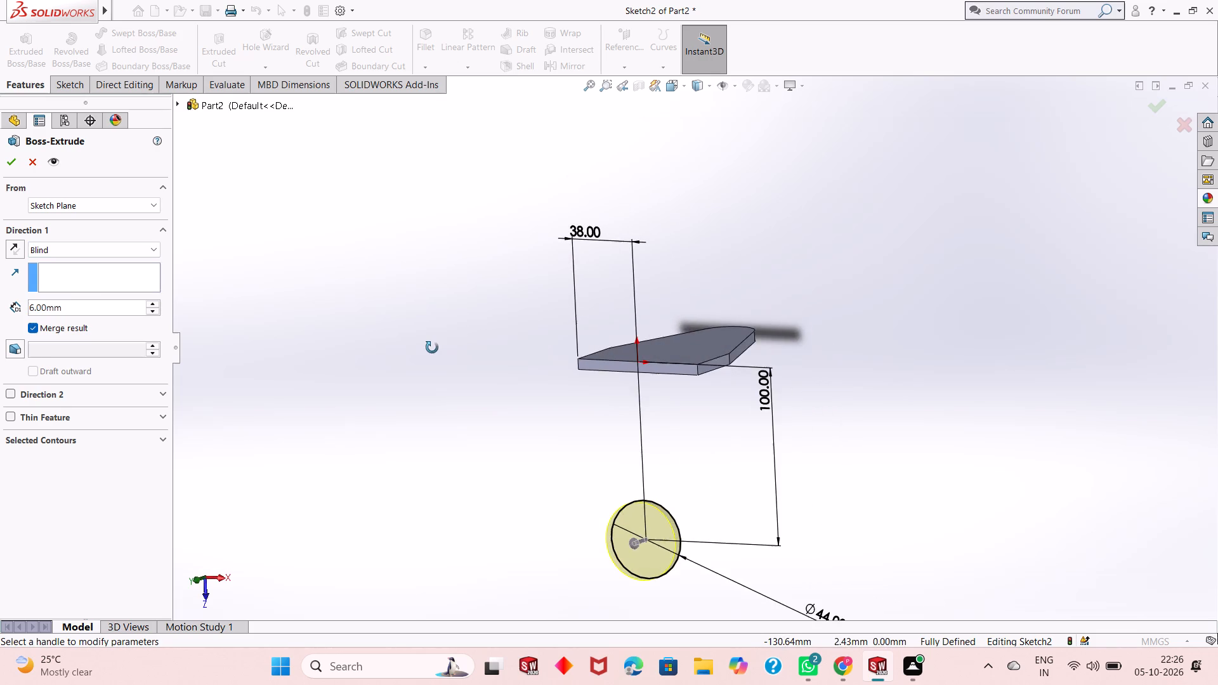
{"action": "middle_click_drag", "start_coordinate": [432, 348], "coordinate": [468, 194]}
{"action": "middle_click_drag", "start_coordinate": [561, 442], "coordinate": [570, 407]}
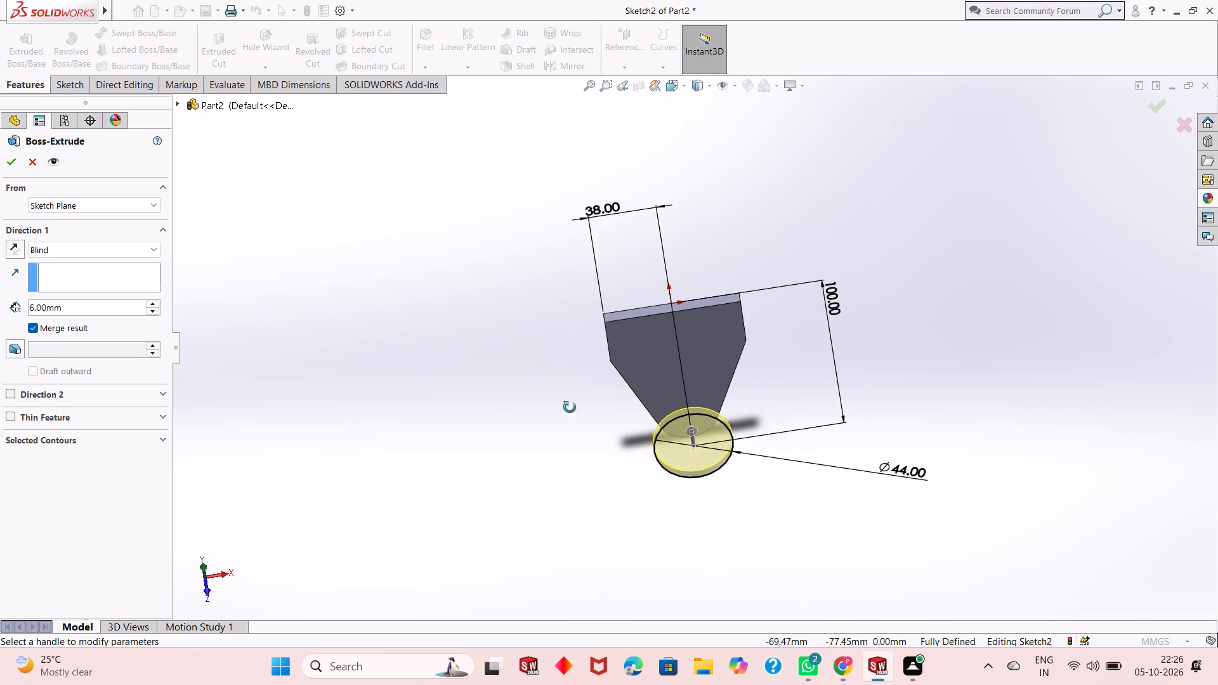
{"action": "middle_click_drag", "start_coordinate": [570, 407], "coordinate": [582, 303]}
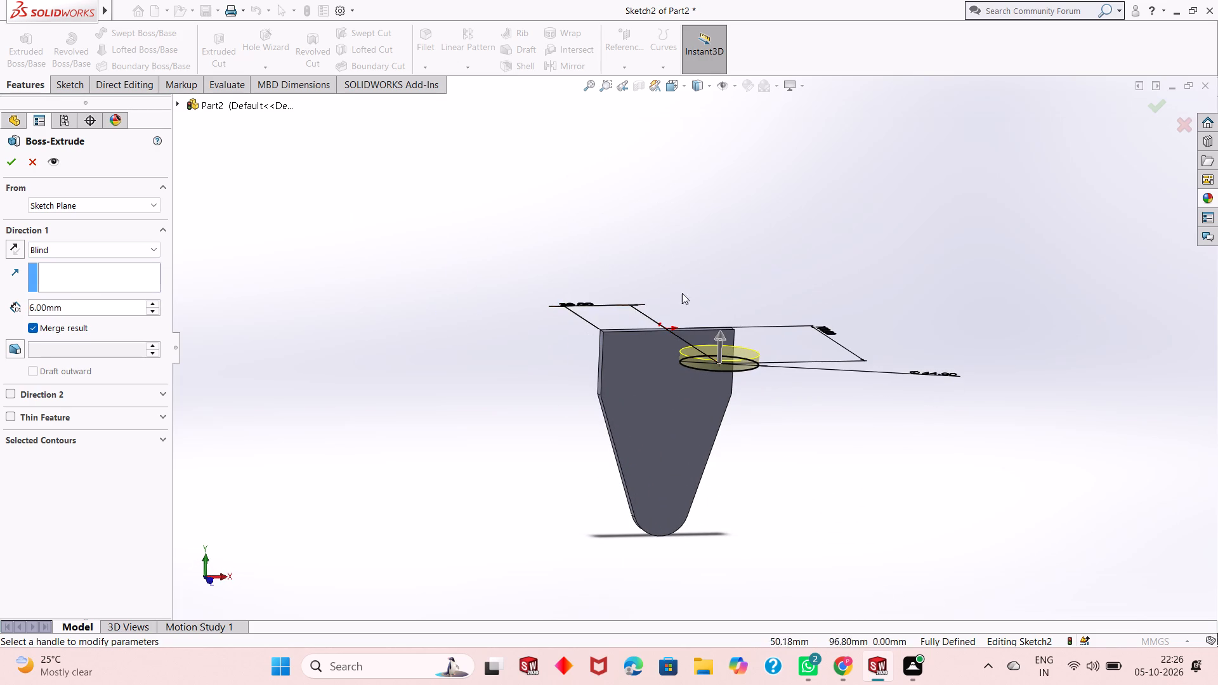
{"action": "left_click", "coordinate": [8, 247]}
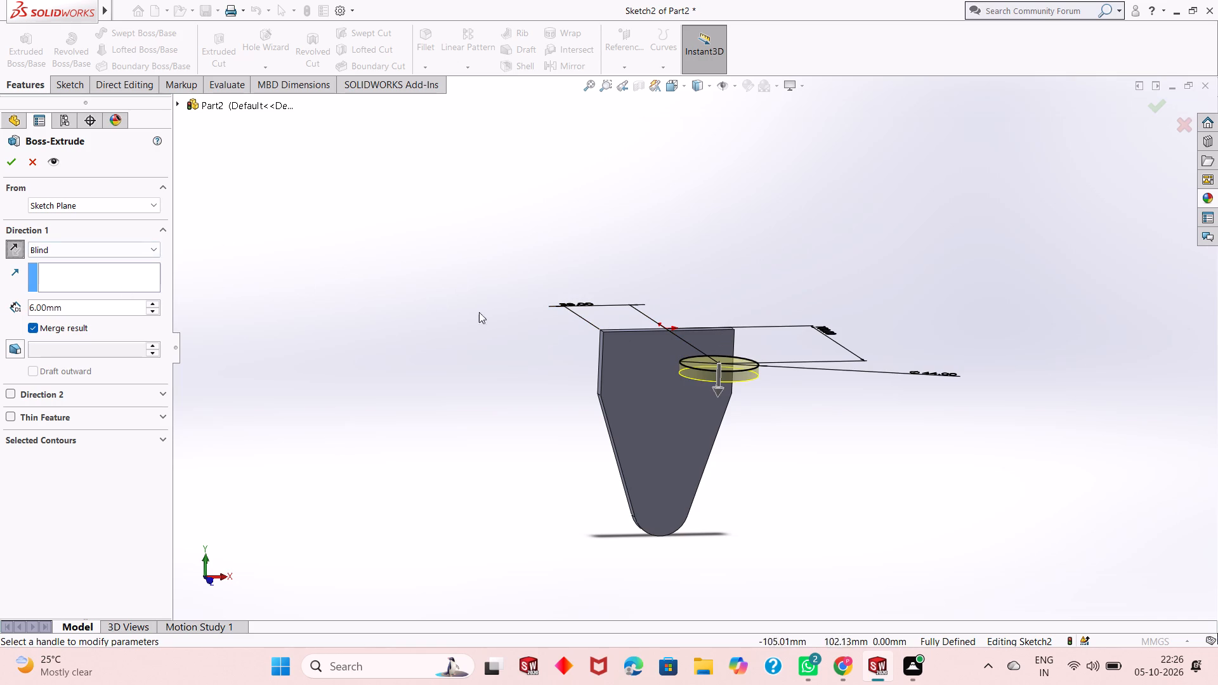
{"action": "double_click", "coordinate": [70, 315]}
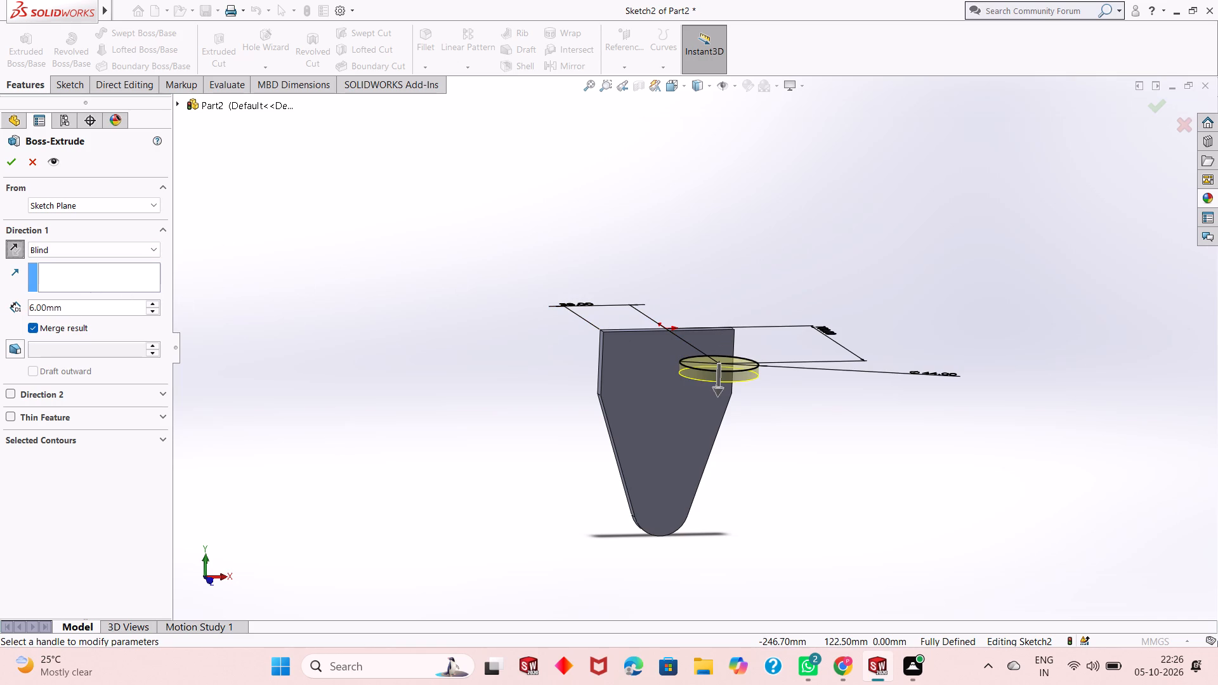
{"action": "left_click", "coordinate": [71, 306]}
{"action": "left_click", "coordinate": [71, 306]}
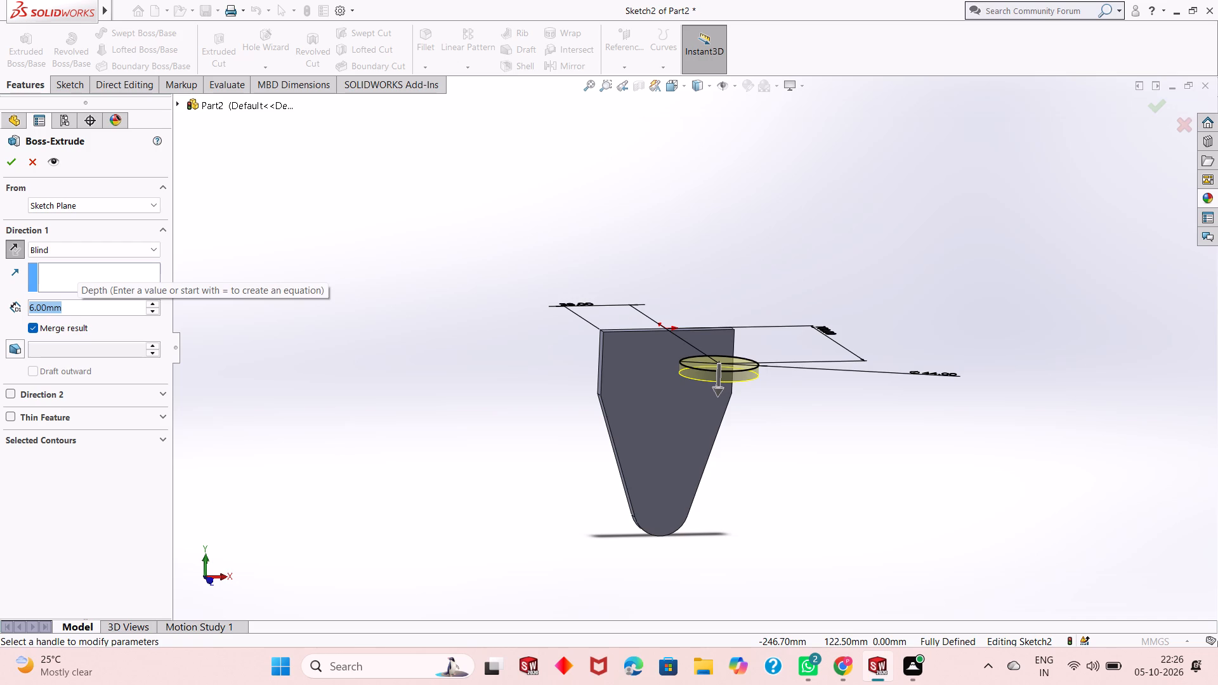
{"action": "key", "text": "6"}
{"action": "key", "text": "Return"}
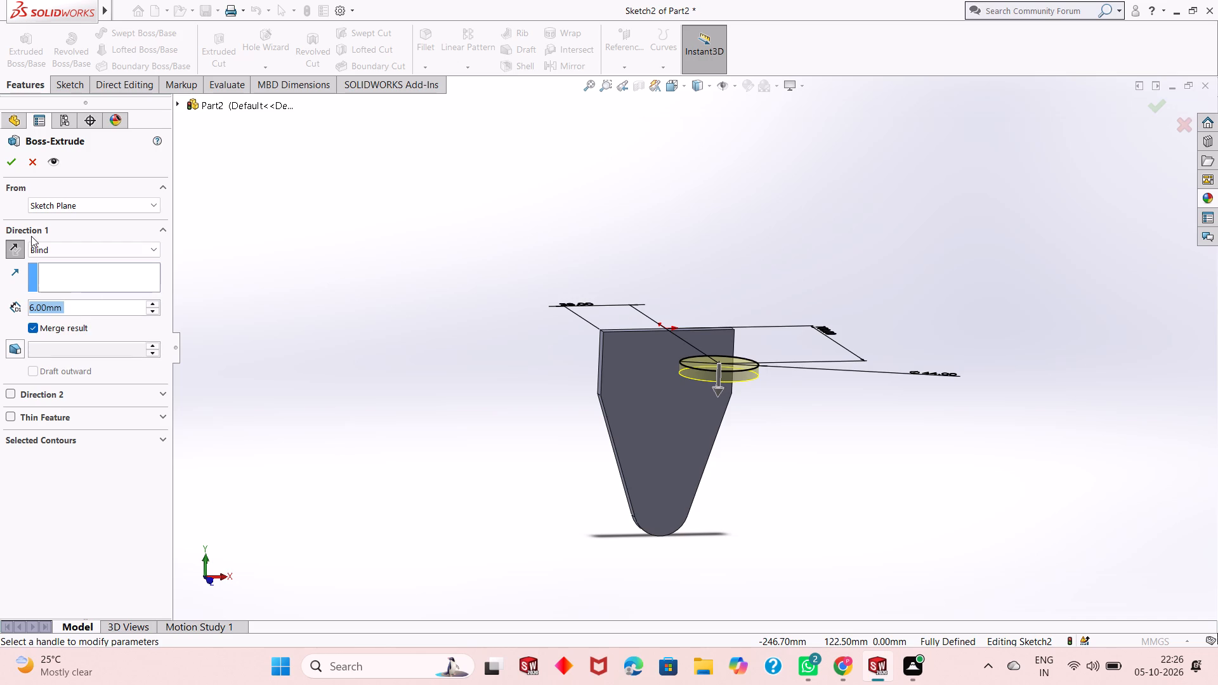
{"action": "left_click", "coordinate": [12, 168]}
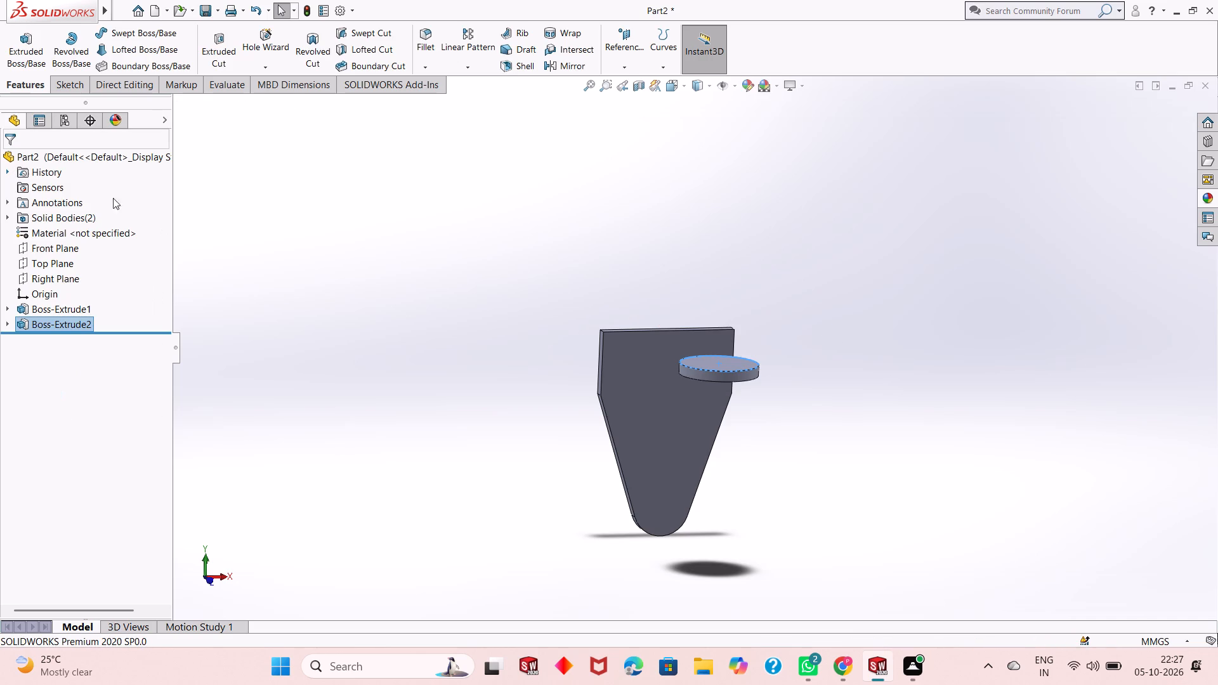
{"action": "left_click", "coordinate": [602, 218]}
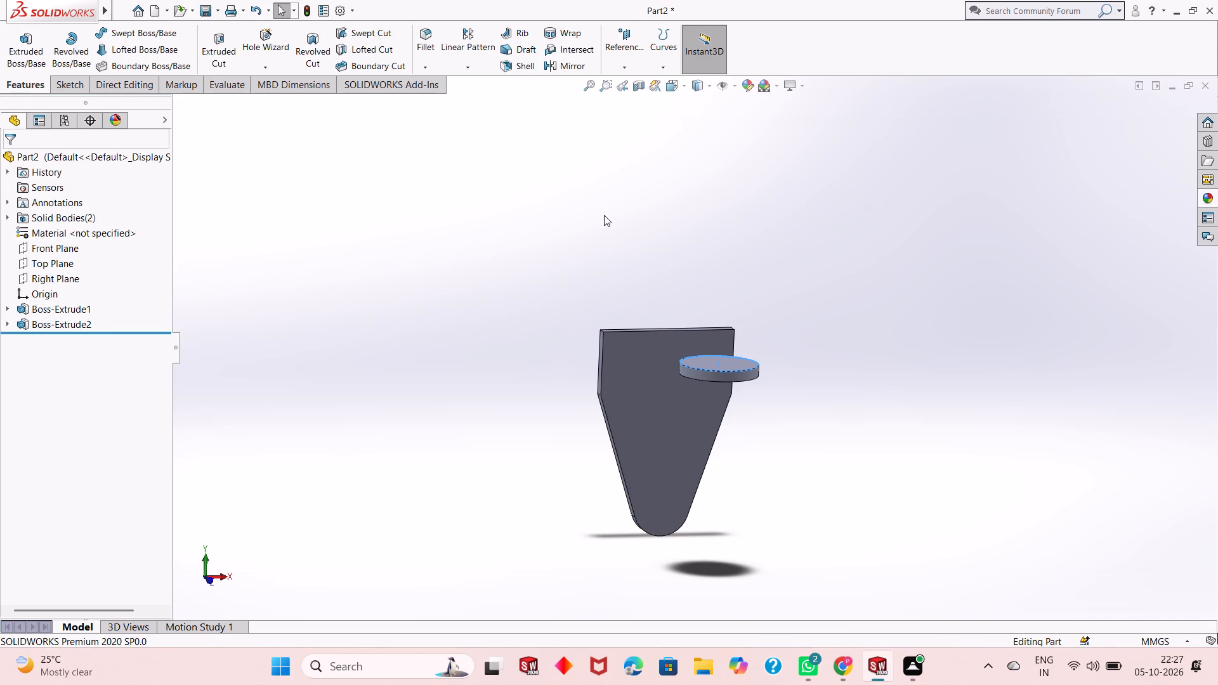
Sketch a circle about 19 mm in diameter on the disc's underside, centred on the disc.
{"action": "middle_click_drag", "start_coordinate": [678, 277], "coordinate": [701, 334]}
{"action": "scroll", "coordinate": [747, 356], "scroll_direction": "down", "scroll_amount": 4}
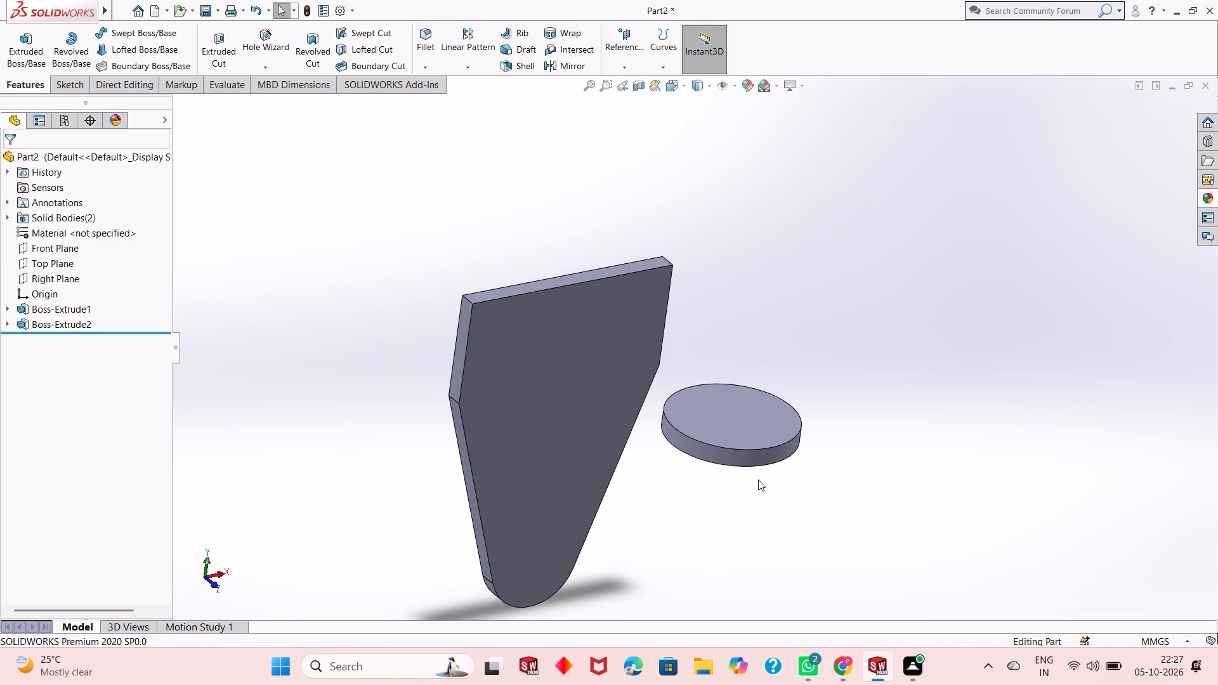
{"action": "middle_click_drag", "start_coordinate": [765, 490], "coordinate": [753, 298]}
{"action": "scroll", "coordinate": [757, 404], "scroll_direction": "up", "scroll_amount": 1}
{"action": "left_click", "coordinate": [765, 479]}
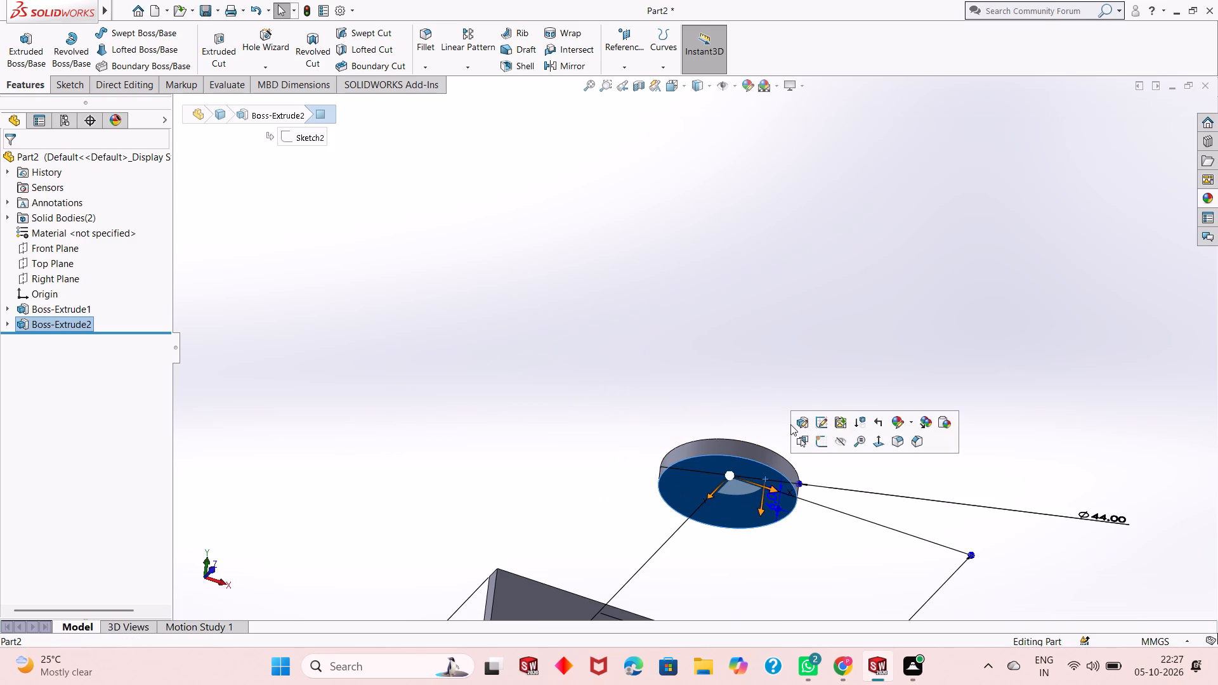
{"action": "left_click", "coordinate": [816, 441]}
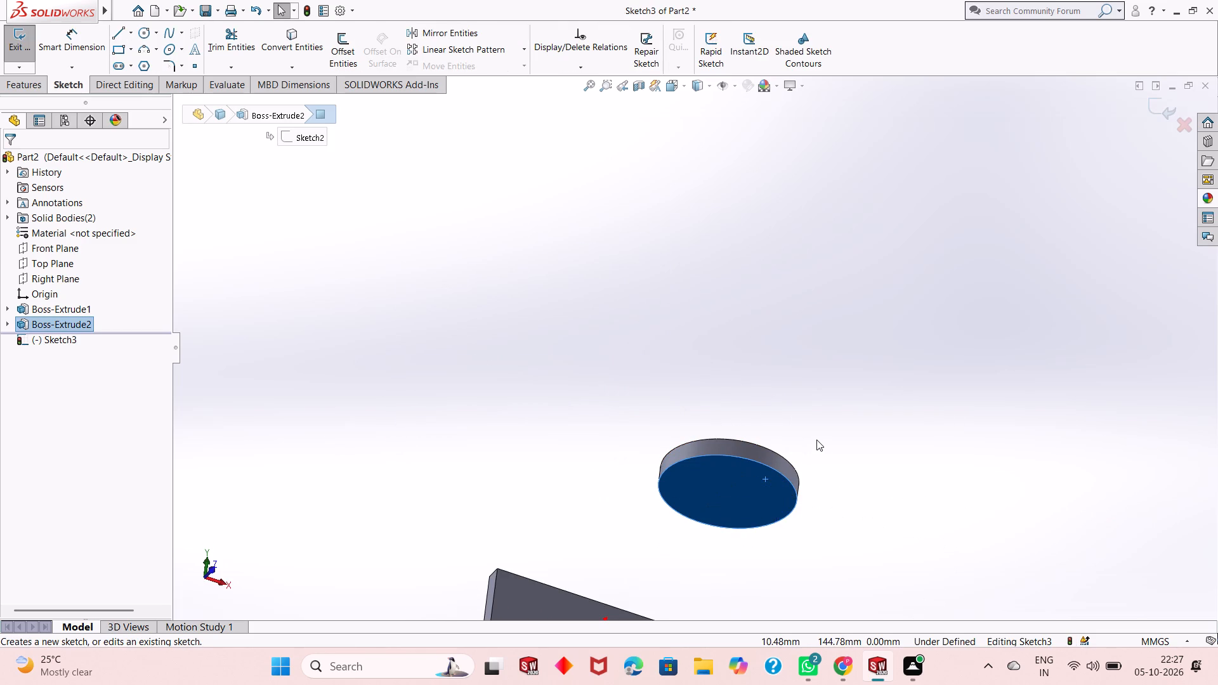
{"action": "key", "text": "ctrl+8"}
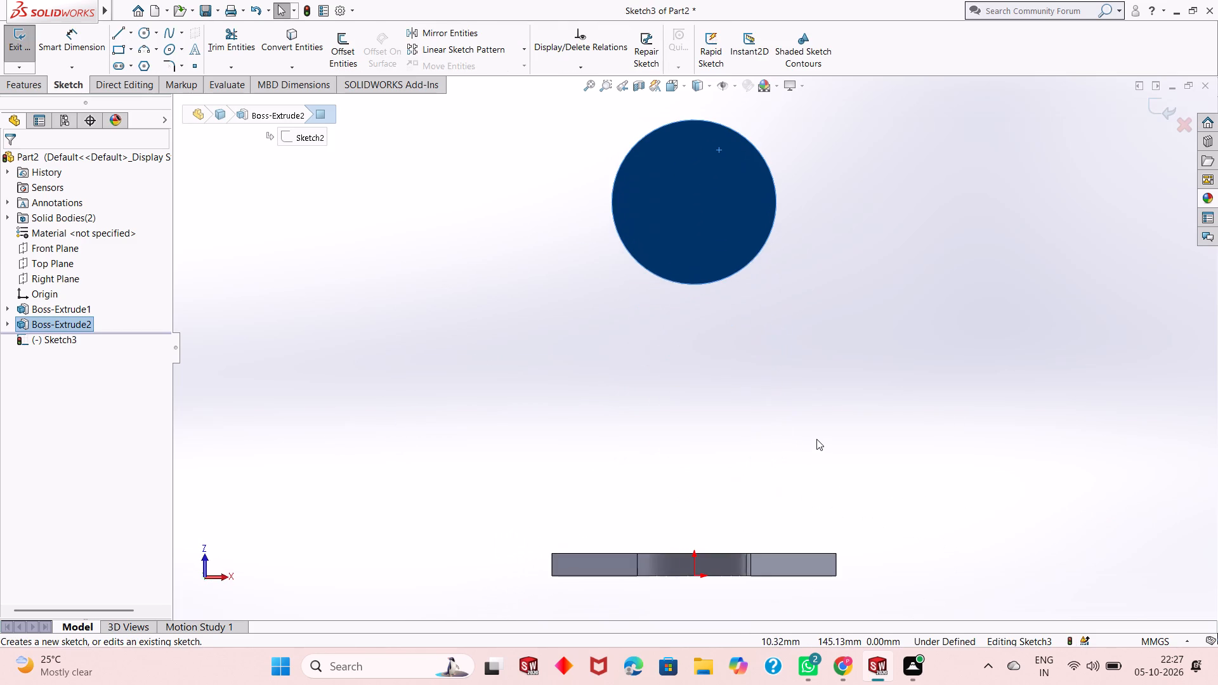
{"action": "scroll", "coordinate": [793, 306], "scroll_direction": "up", "scroll_amount": 1}
{"action": "left_click", "coordinate": [807, 303]}
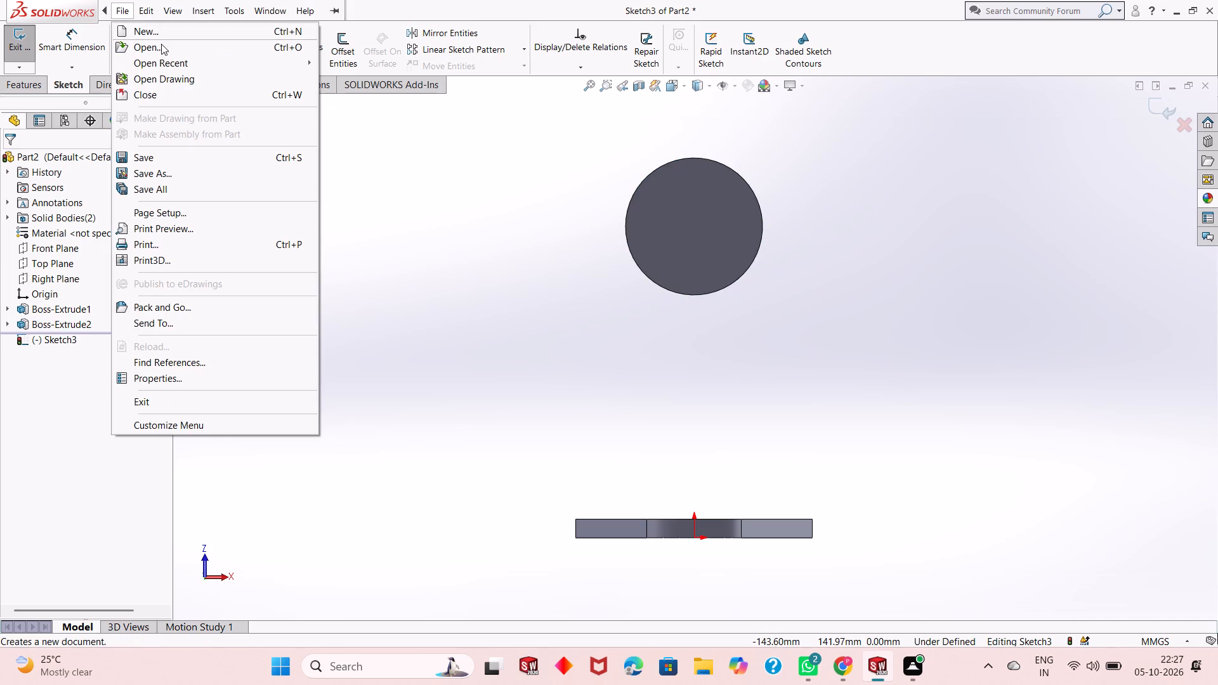
{"action": "left_click", "coordinate": [362, 186]}
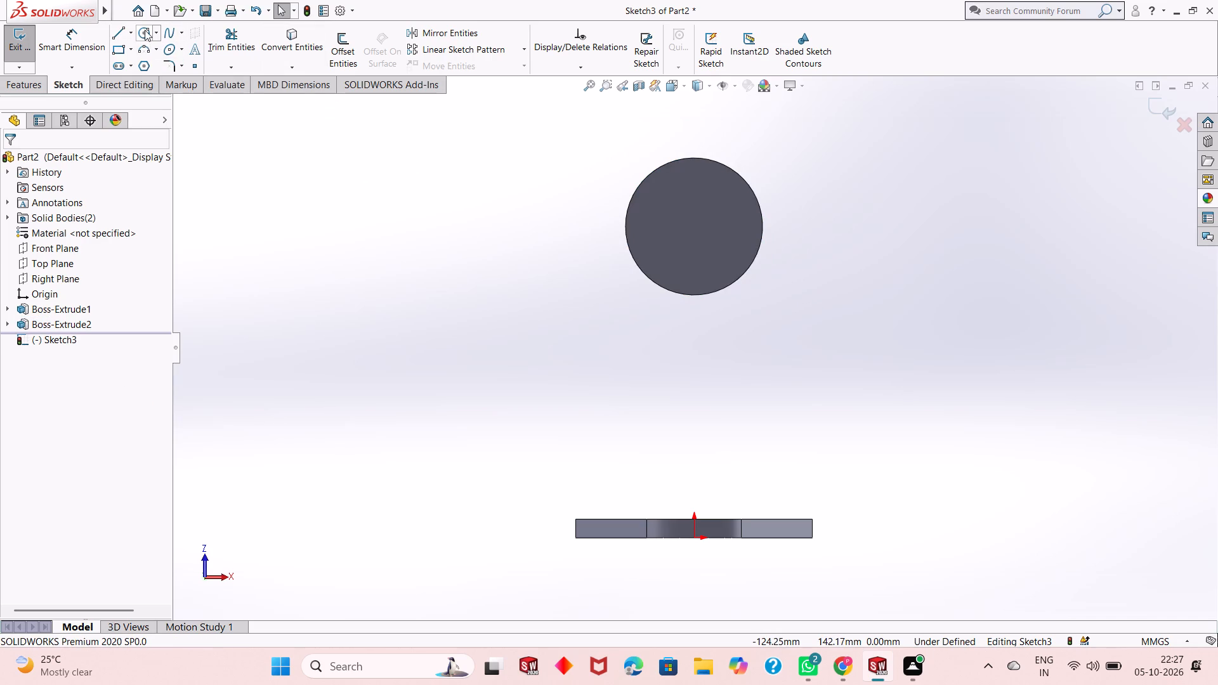
{"action": "left_click", "coordinate": [145, 30]}
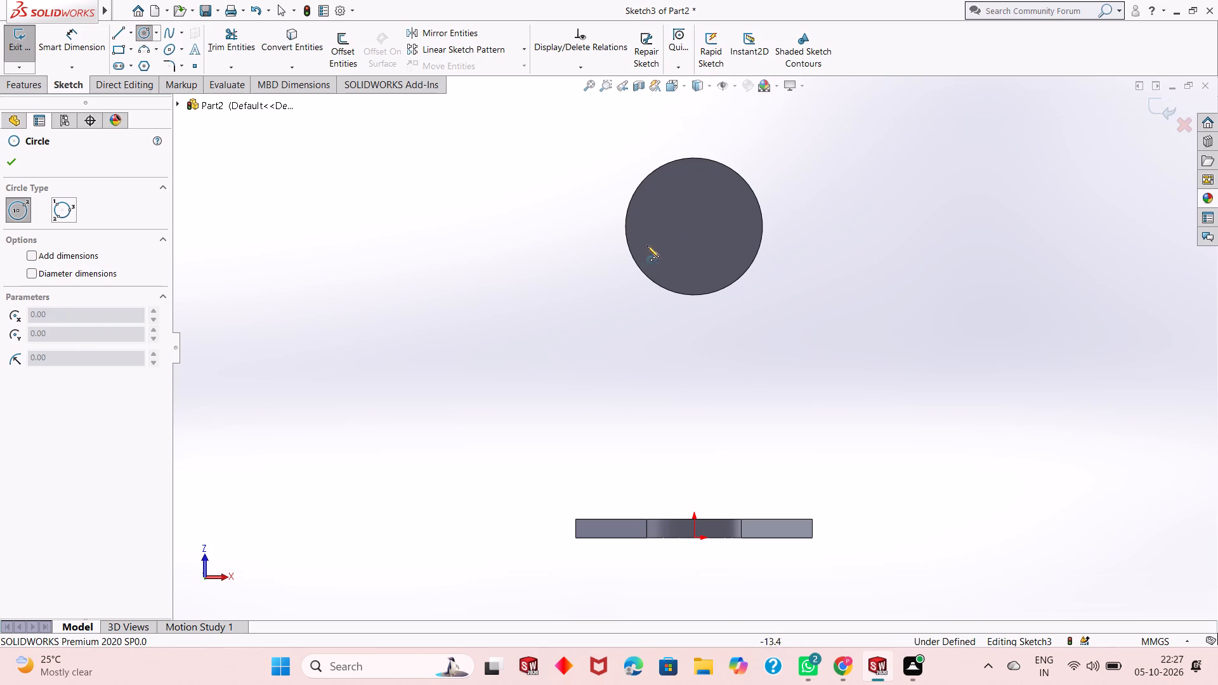
{"action": "left_click", "coordinate": [698, 228]}
{"action": "left_click", "coordinate": [708, 200]}
{"action": "right_click", "coordinate": [455, 202]}
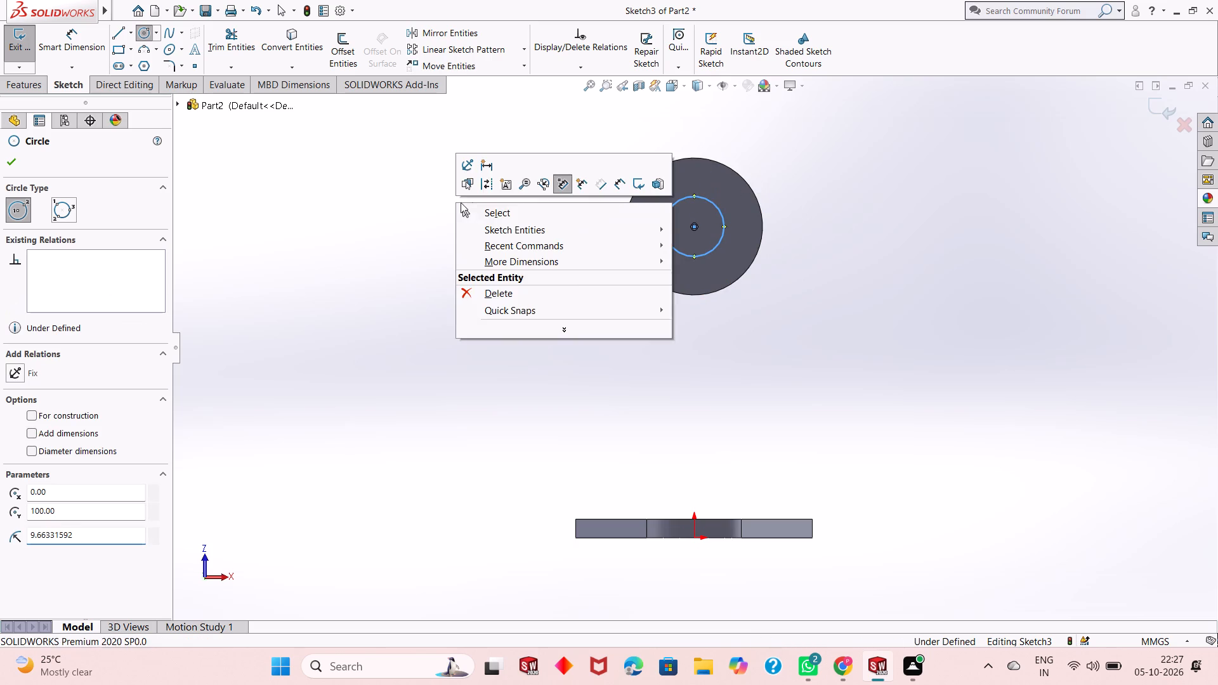
{"action": "left_click", "coordinate": [487, 209]}
Dimension the new circle's diameter as 34 mm.
{"action": "left_click", "coordinate": [90, 44]}
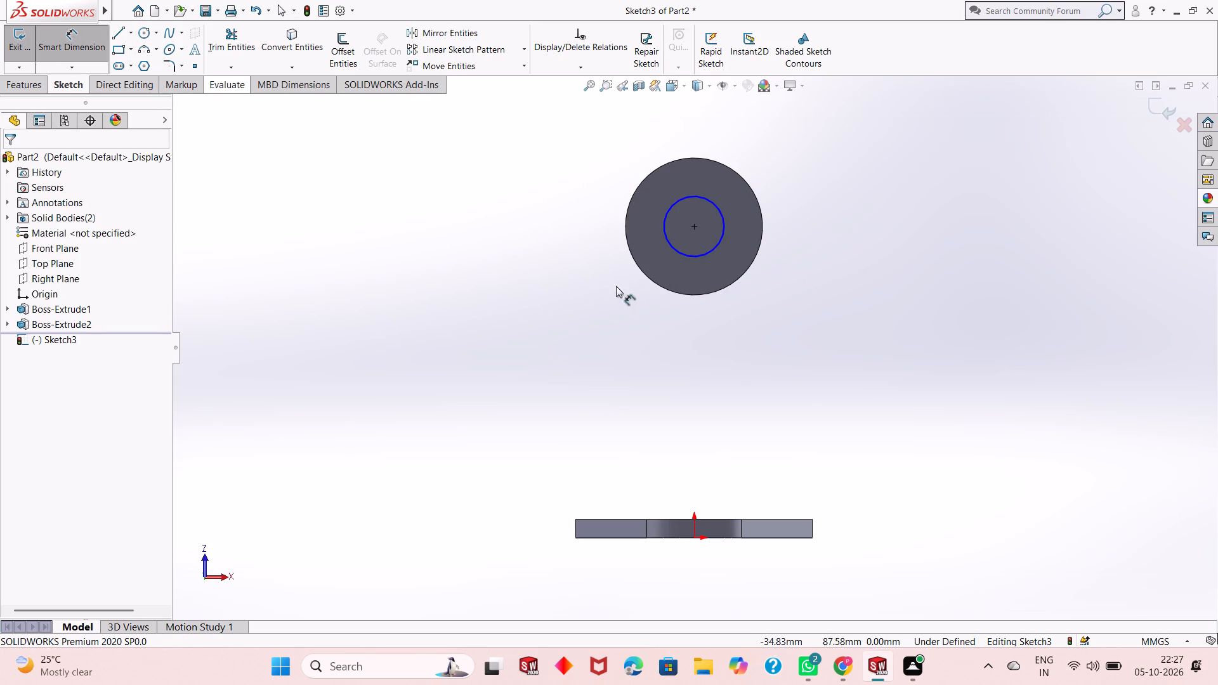
{"action": "left_click", "coordinate": [677, 246]}
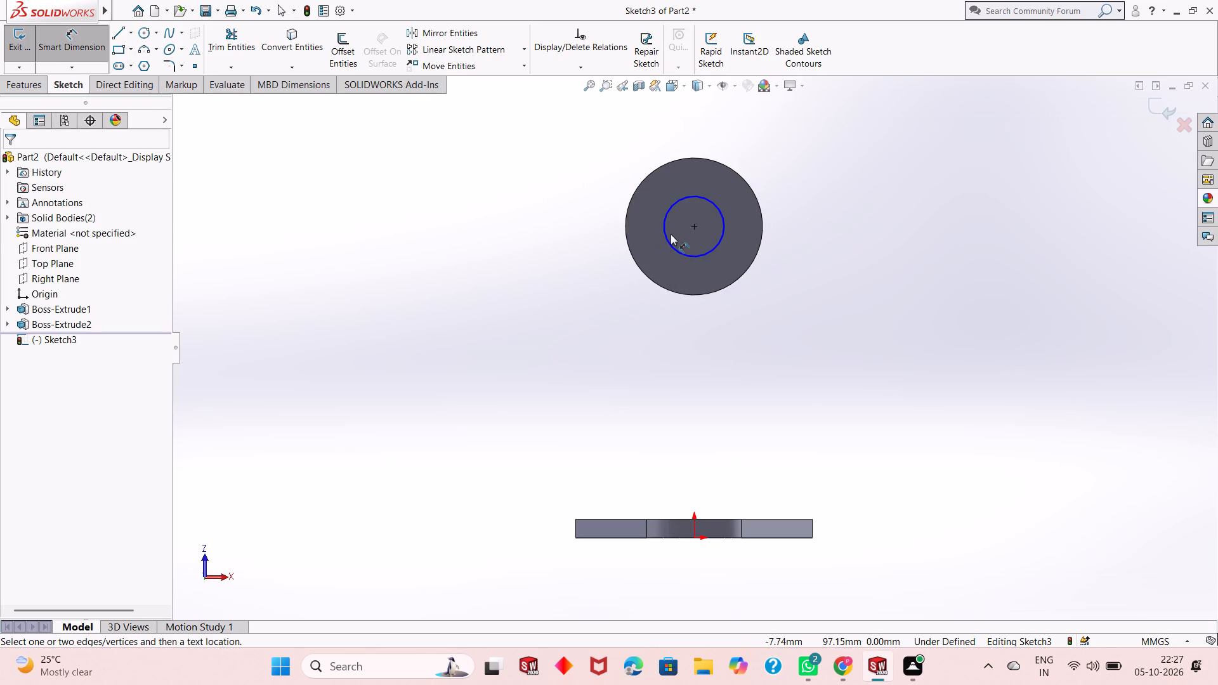
{"action": "left_click", "coordinate": [671, 234]}
{"action": "left_click", "coordinate": [676, 247]}
{"action": "left_click", "coordinate": [559, 371]}
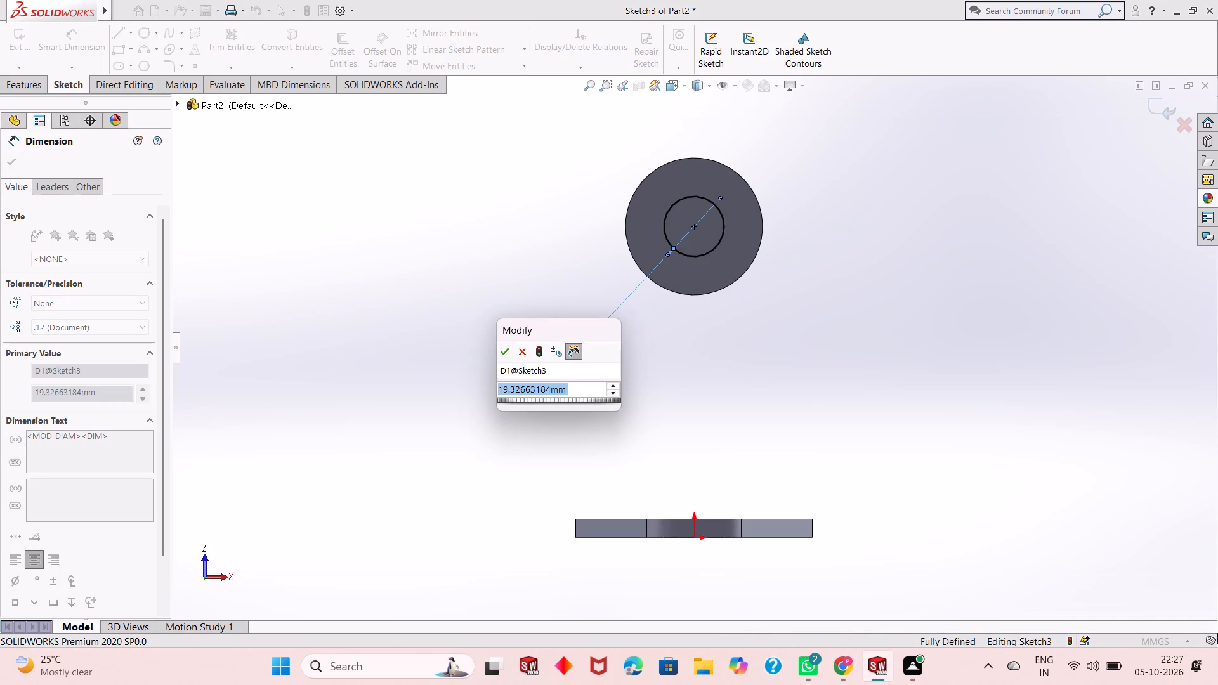
{"action": "type", "text": "34"}
{"action": "key", "text": "Return"}
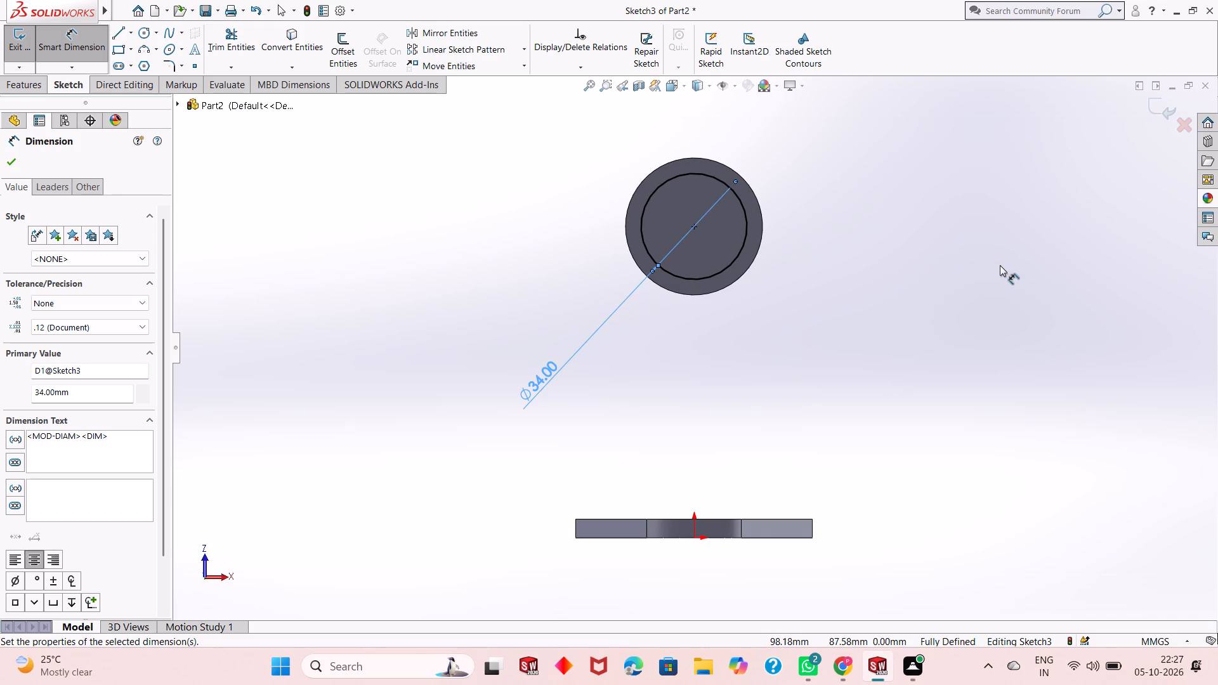
{"action": "scroll", "coordinate": [752, 335], "scroll_direction": "up", "scroll_amount": 2}
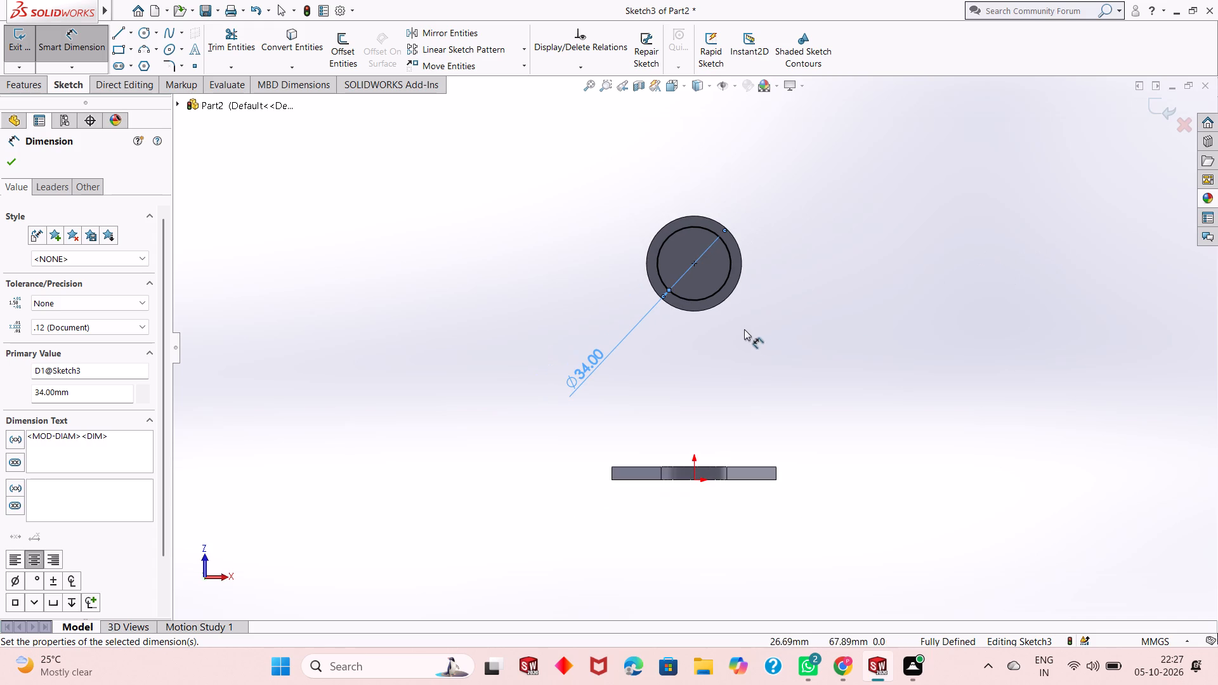
{"action": "left_click", "coordinate": [13, 164]}
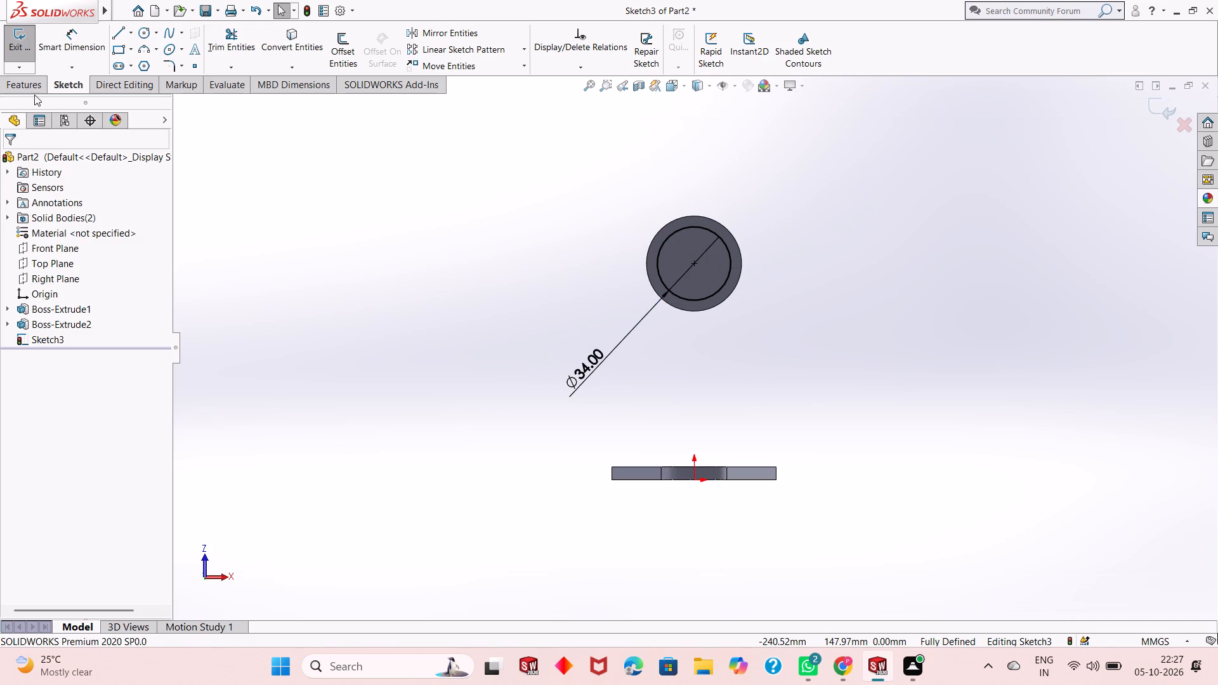
Extrude the 34 mm circle downward from the disc as a blind, merged boss with a depth of 82-12 mm.
{"action": "left_click", "coordinate": [35, 86]}
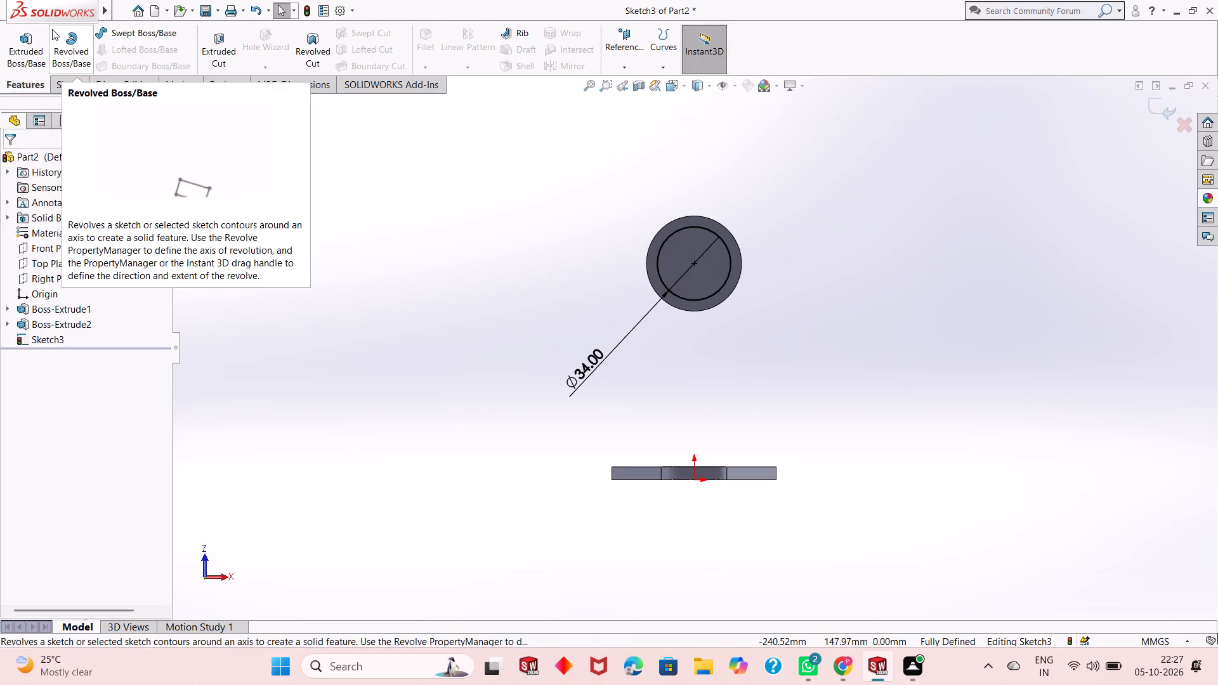
{"action": "left_click", "coordinate": [26, 48]}
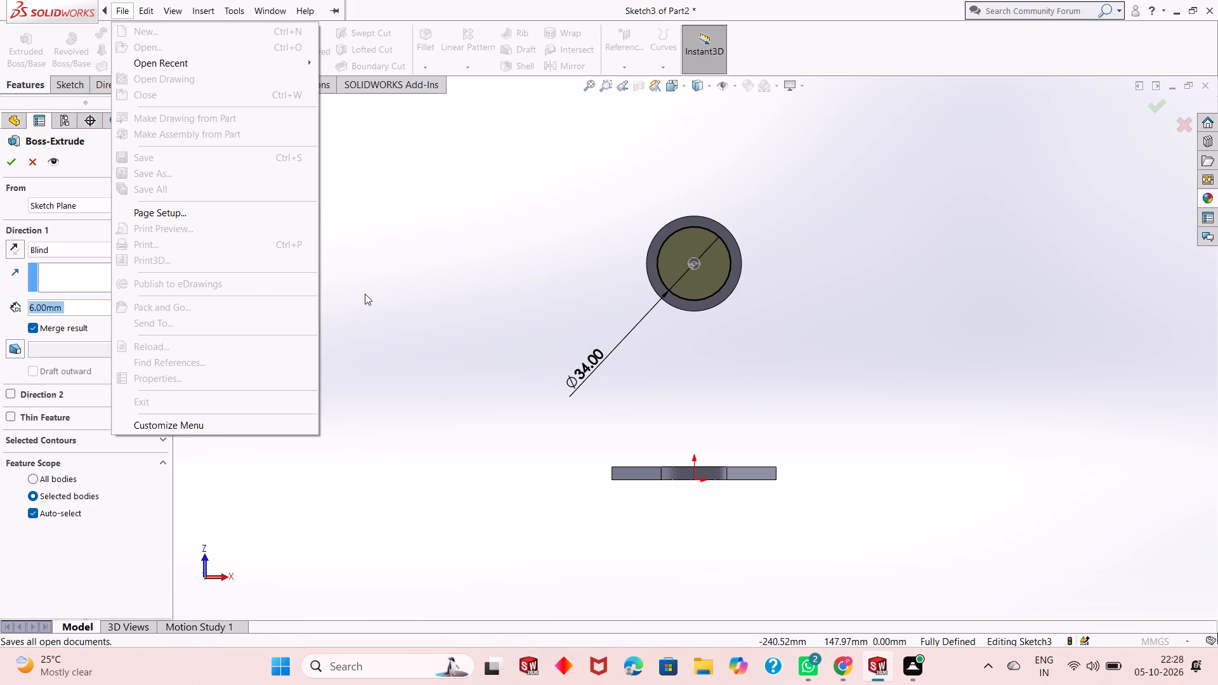
{"action": "middle_click_drag", "start_coordinate": [617, 386], "coordinate": [585, 469]}
{"action": "key", "text": "Escape"}
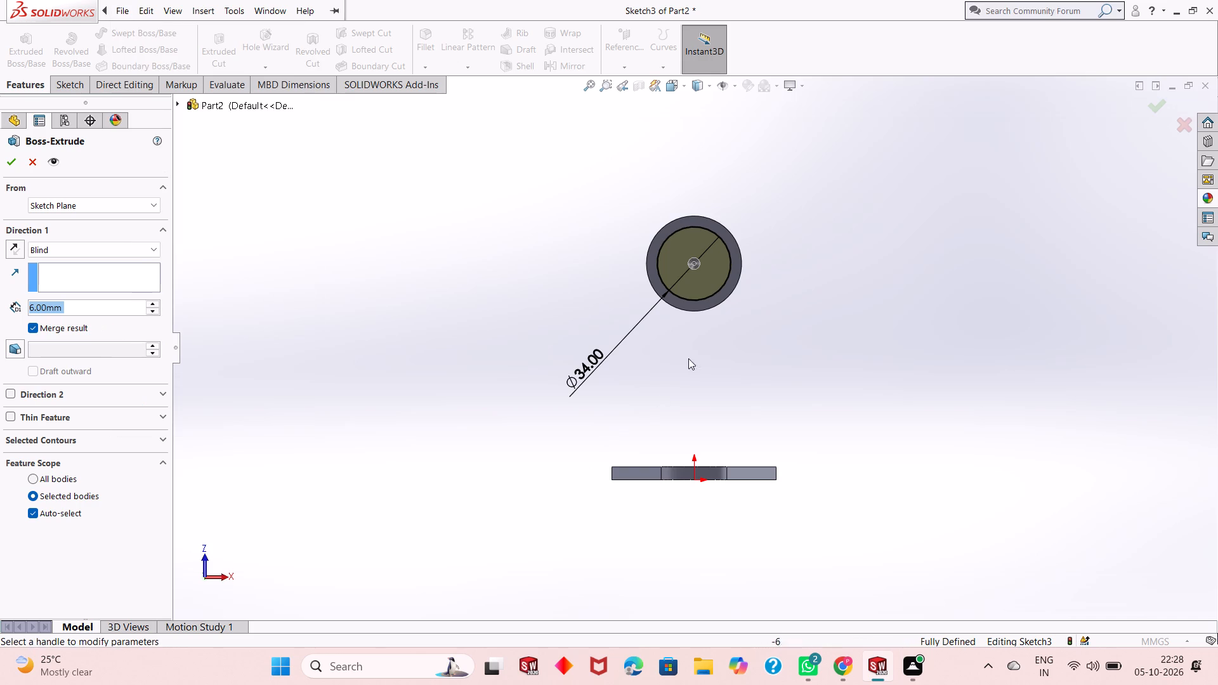
{"action": "middle_click_drag", "start_coordinate": [704, 343], "coordinate": [665, 428]}
{"action": "middle_click_drag", "start_coordinate": [683, 324], "coordinate": [681, 401]}
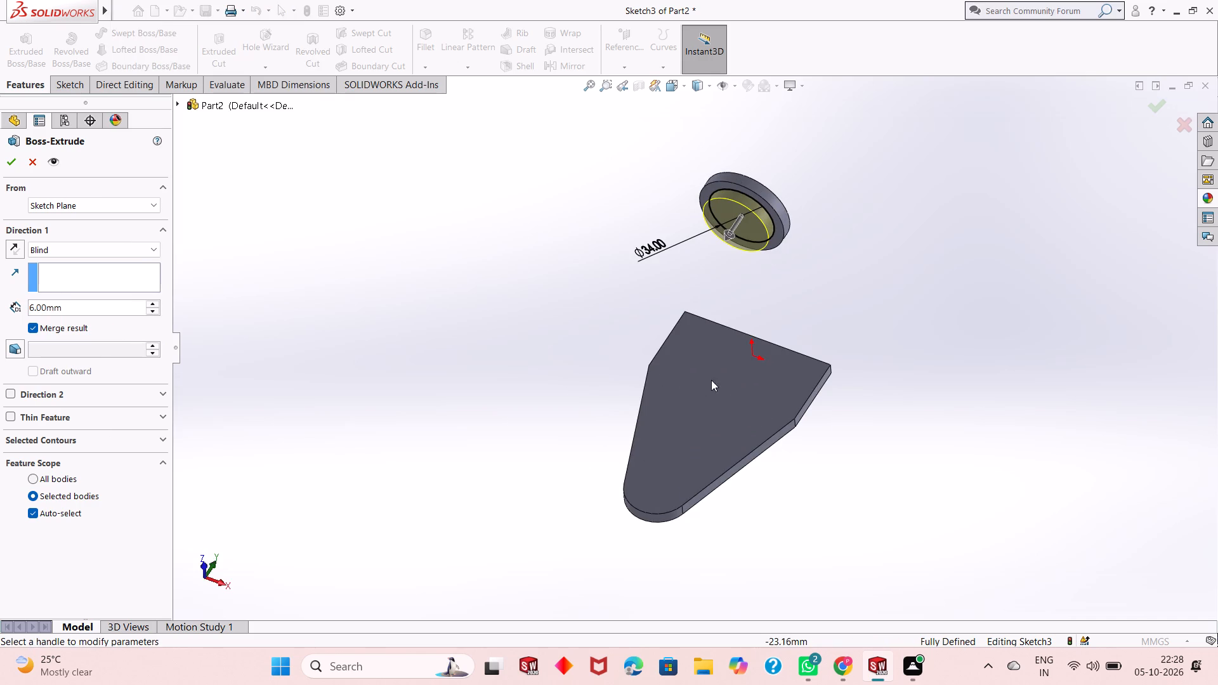
{"action": "middle_click_drag", "start_coordinate": [767, 304], "coordinate": [726, 344]}
{"action": "scroll", "coordinate": [717, 247], "scroll_direction": "down", "scroll_amount": 2}
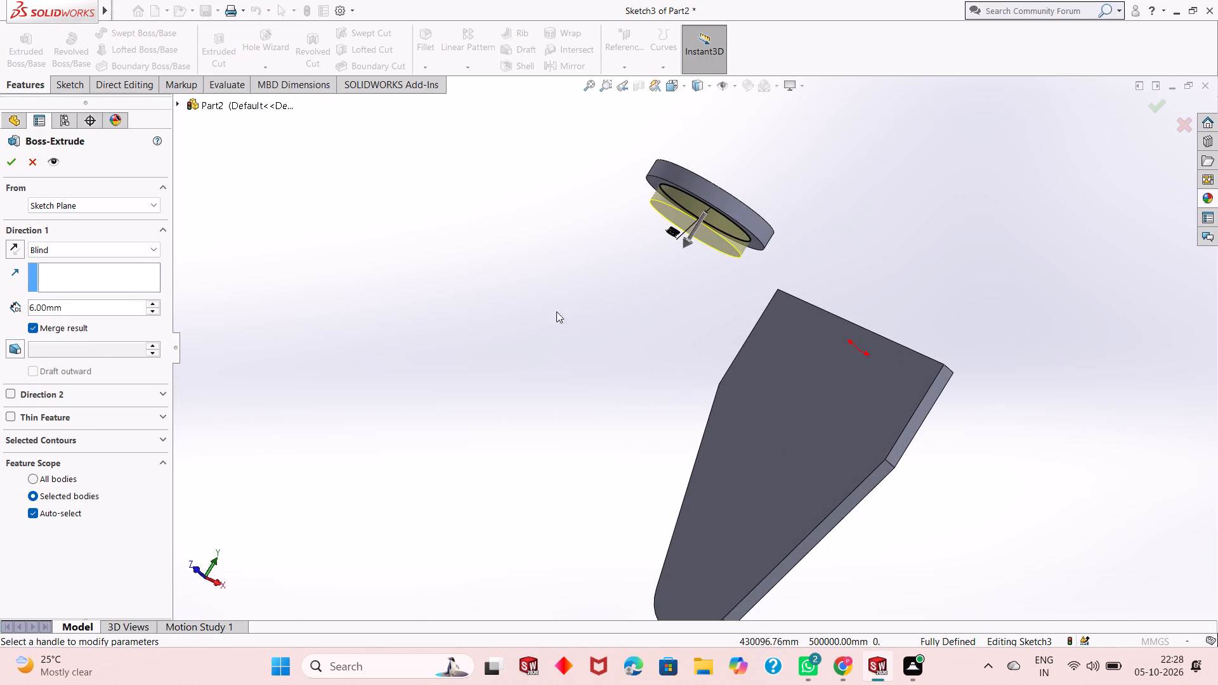
{"action": "double_click", "coordinate": [77, 302]}
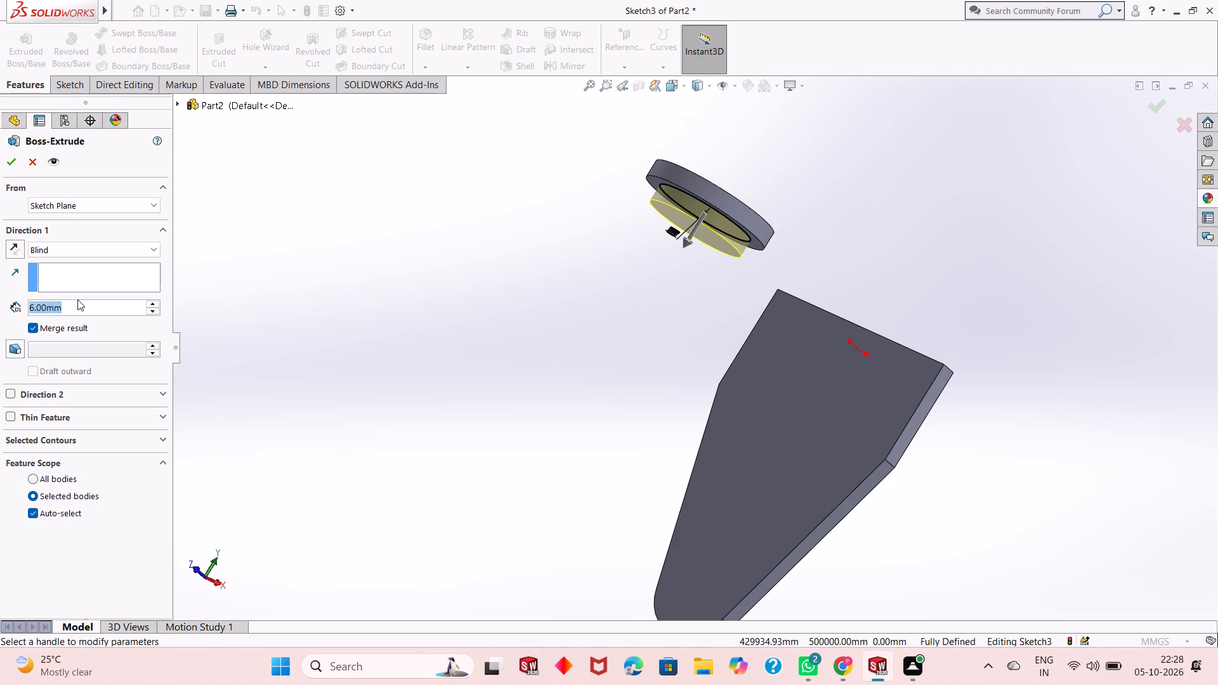
{"action": "type", "text": "82-"}
{"action": "type", "text": "12"}
{"action": "key", "text": "Return"}
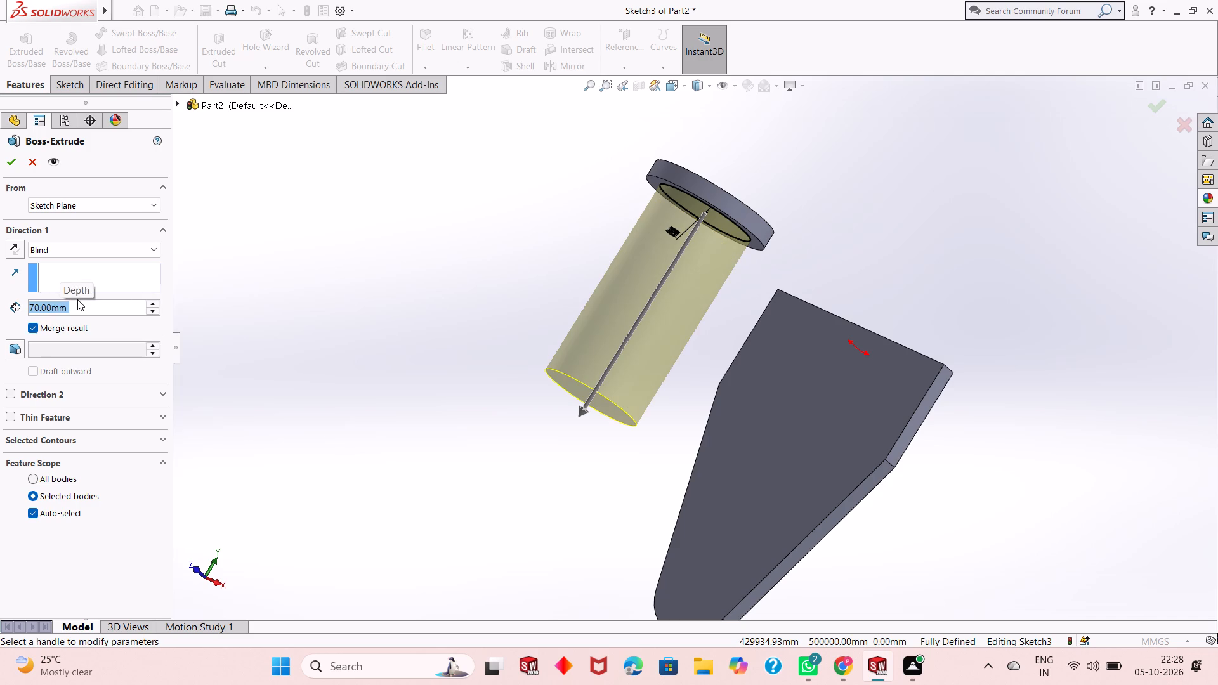
{"action": "left_click", "coordinate": [13, 158]}
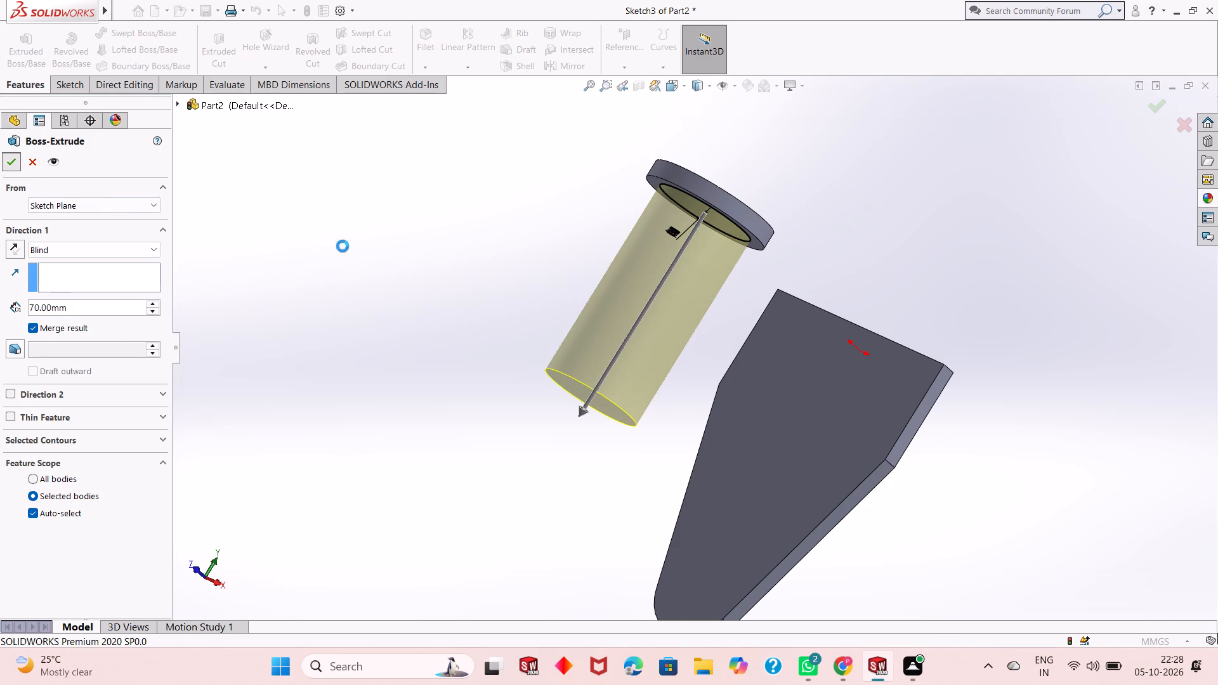
{"action": "left_click", "coordinate": [502, 294]}
Open a new sketch on the free bottom face of the 34 mm cylinder, viewed normal to the sketch plane.
{"action": "middle_click_drag", "start_coordinate": [549, 317], "coordinate": [637, 406]}
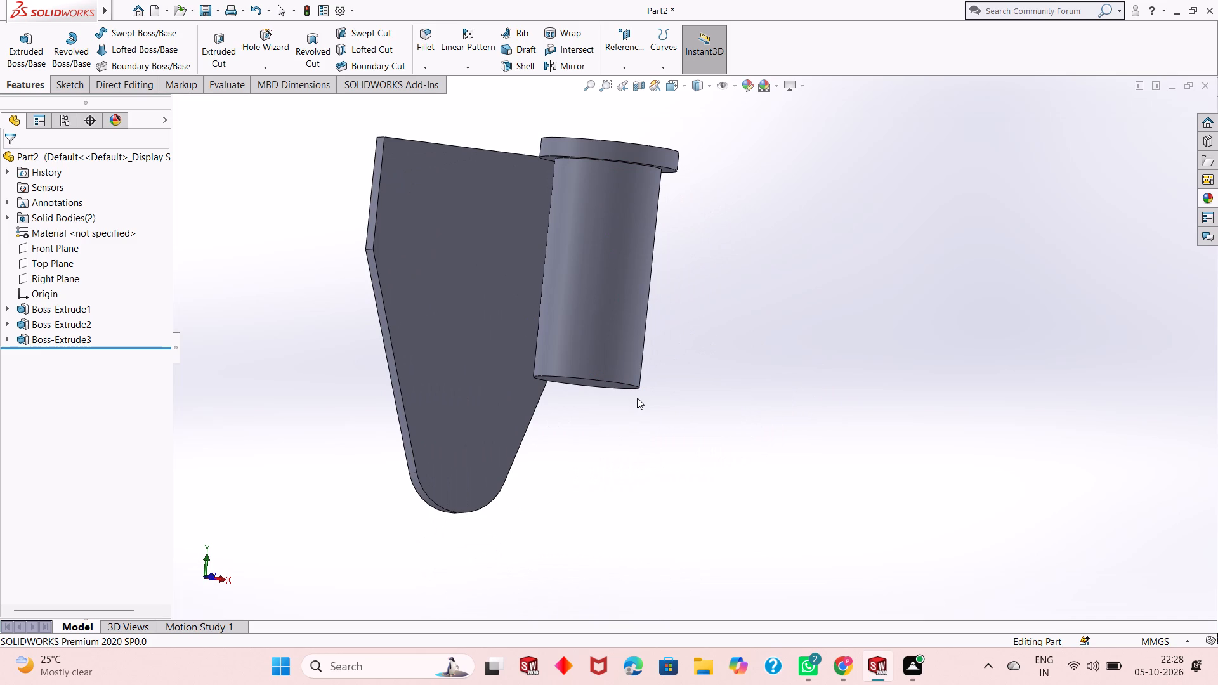
{"action": "middle_click_drag", "start_coordinate": [629, 395], "coordinate": [648, 288]}
{"action": "scroll", "coordinate": [648, 284], "scroll_direction": "down", "scroll_amount": 2}
{"action": "left_click", "coordinate": [634, 322]}
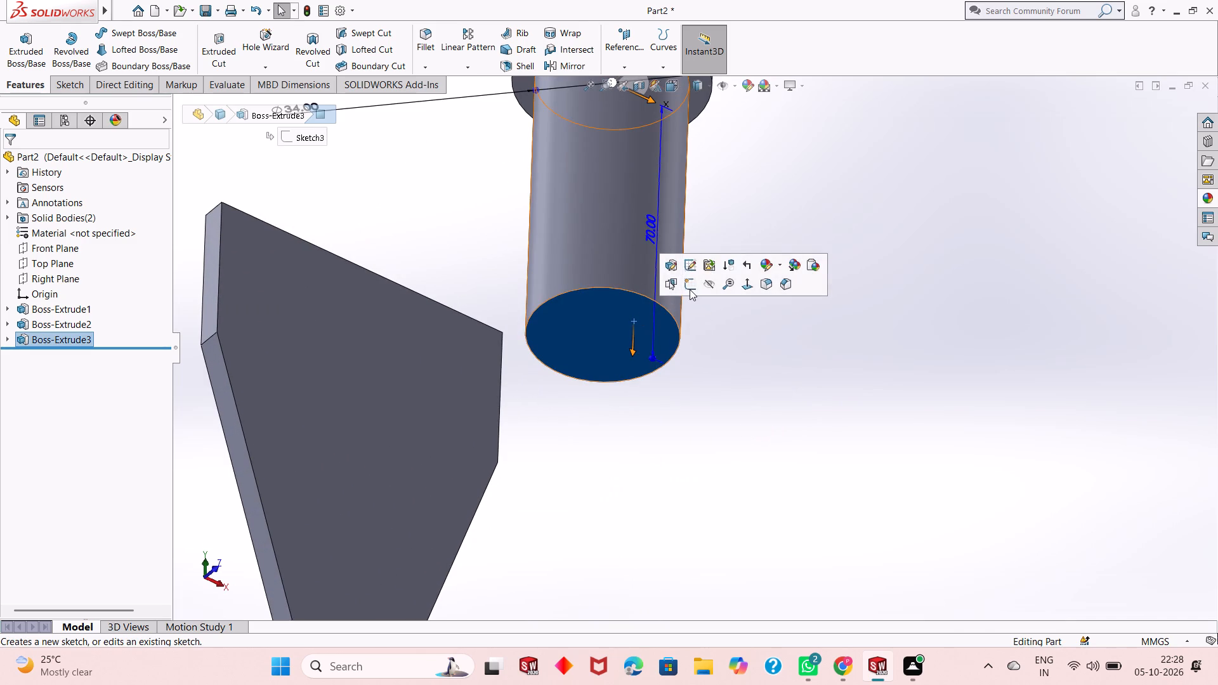
{"action": "left_click", "coordinate": [690, 289]}
{"action": "key", "text": "ctrl+8"}
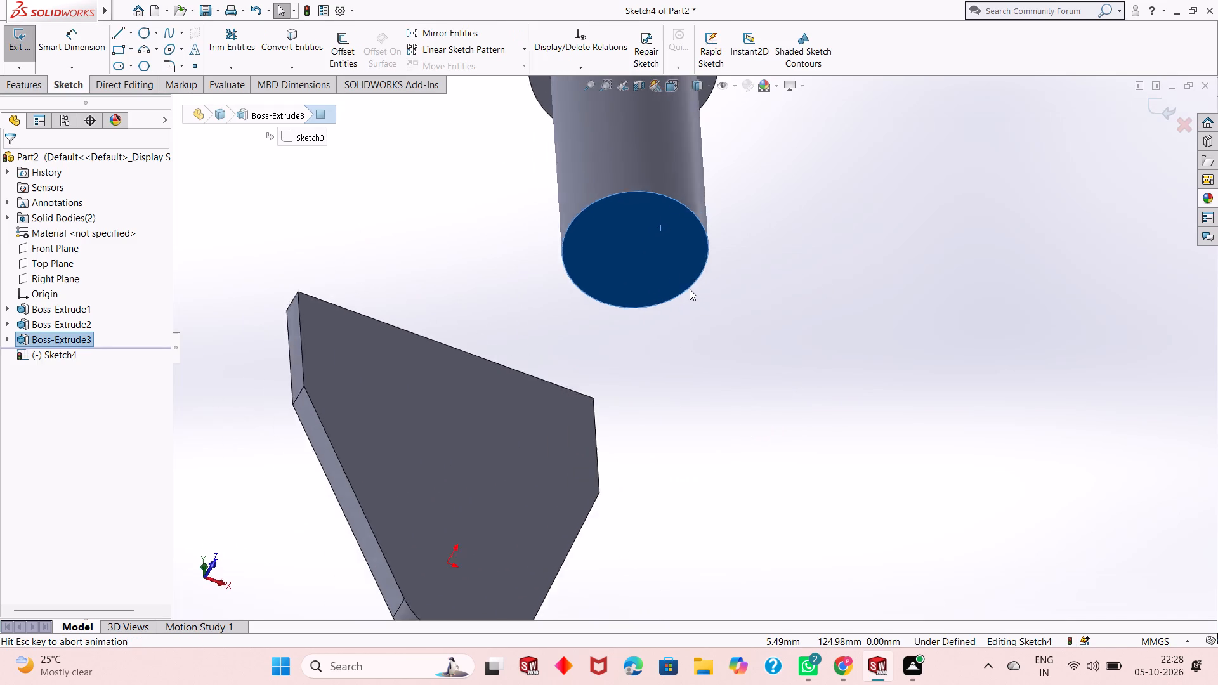
{"action": "scroll", "coordinate": [691, 331], "scroll_direction": "up", "scroll_amount": 2}
{"action": "left_click", "coordinate": [800, 286]}
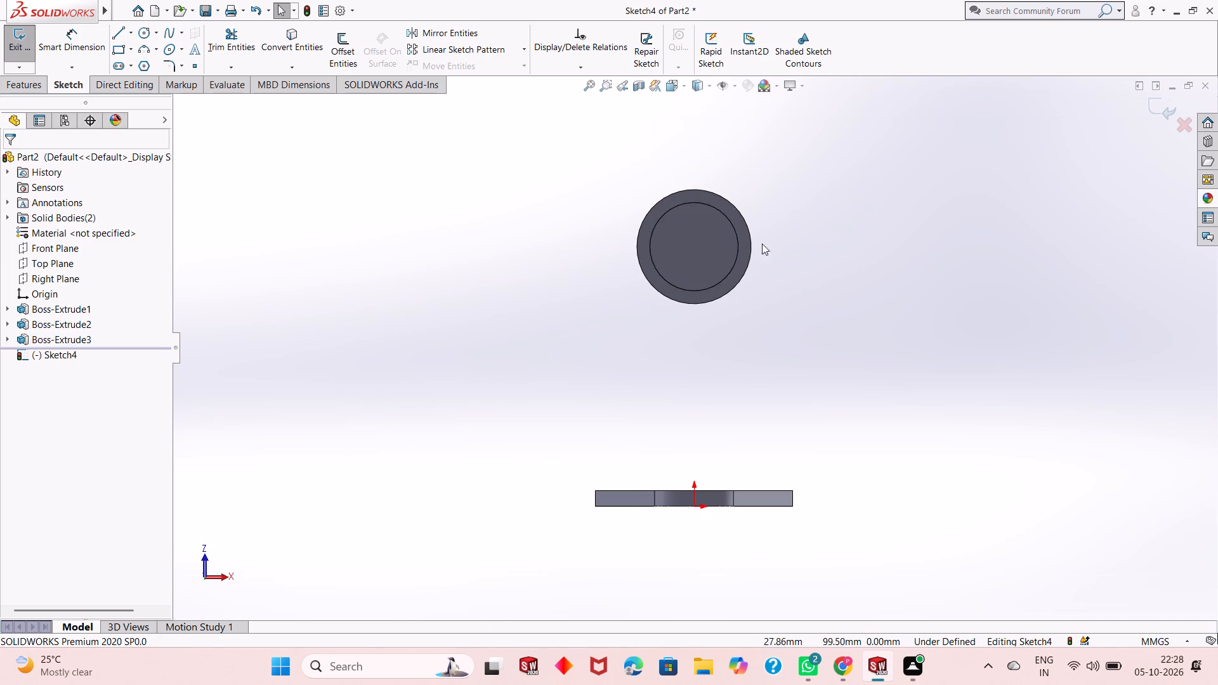
{"action": "scroll", "coordinate": [713, 205], "scroll_direction": "down", "scroll_amount": 2}
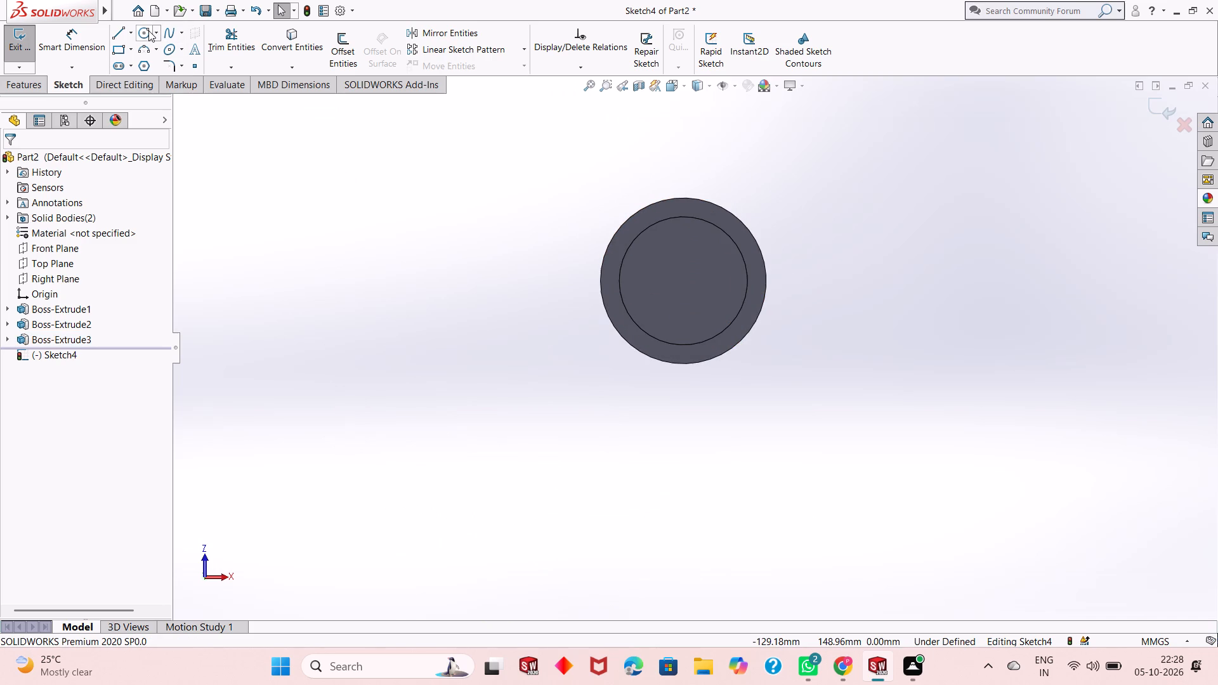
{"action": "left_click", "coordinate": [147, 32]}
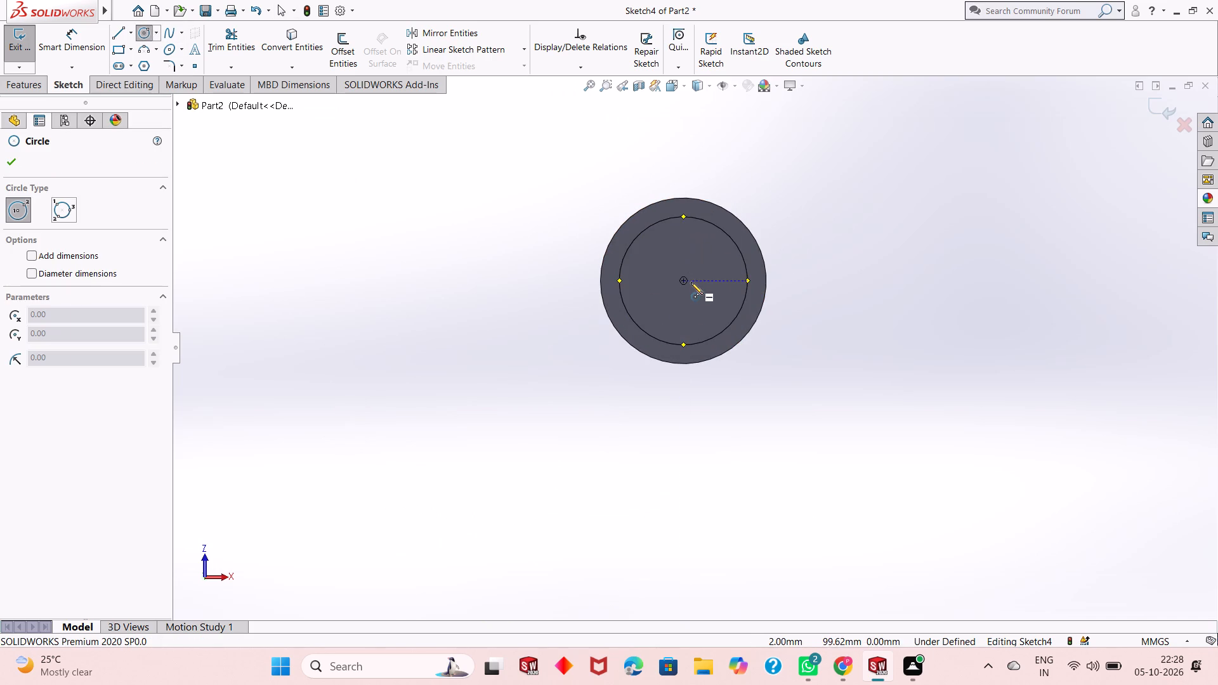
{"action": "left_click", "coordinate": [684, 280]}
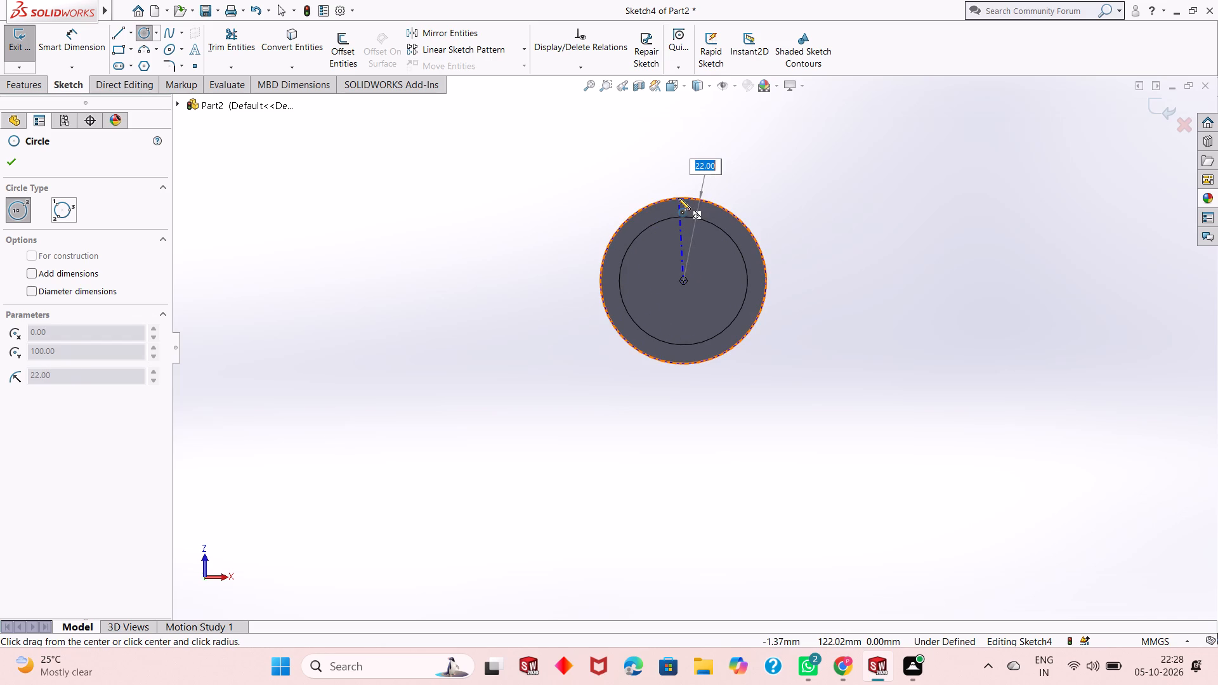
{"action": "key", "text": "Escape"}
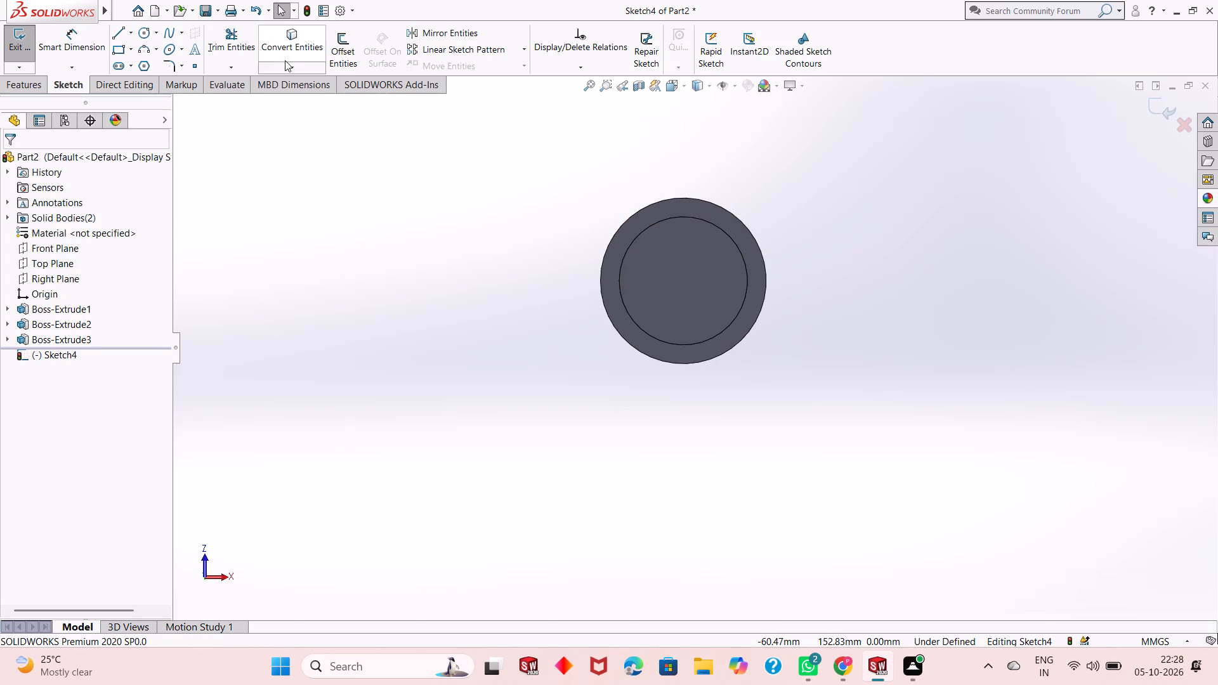
Convert the disc's outer 44 mm circular edge into the sketch on the cylinder's bottom face.
{"action": "left_click", "coordinate": [285, 51]}
{"action": "left_click", "coordinate": [690, 198]}
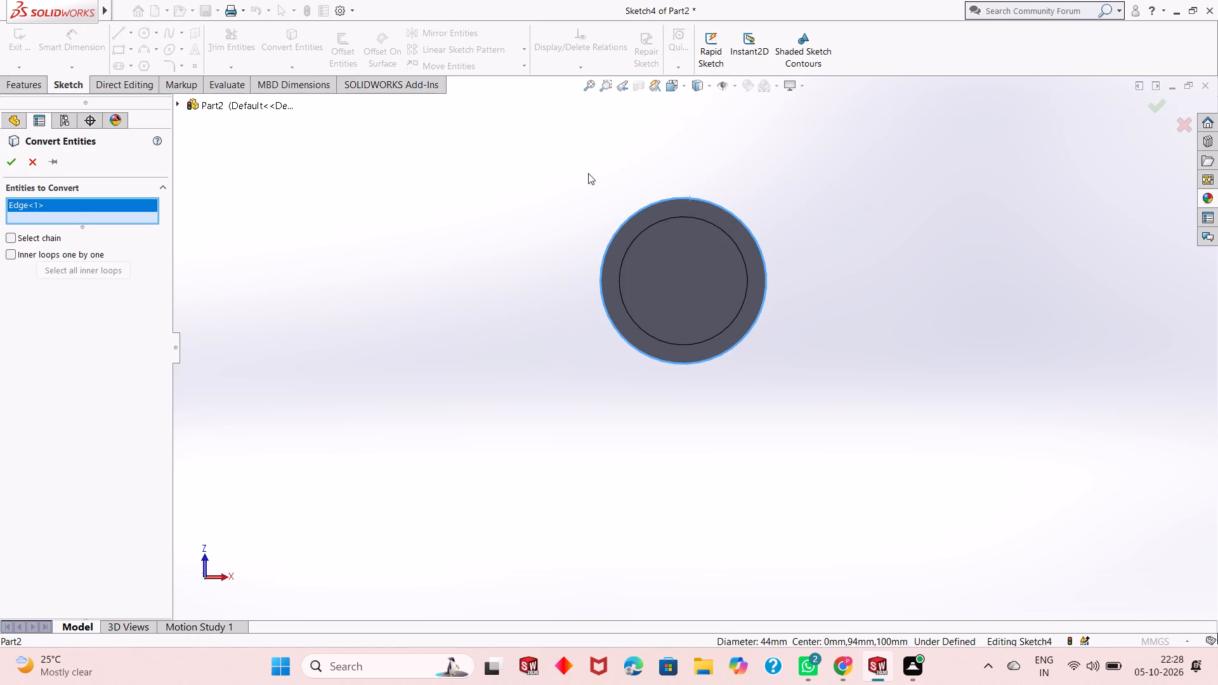
{"action": "left_click", "coordinate": [15, 164]}
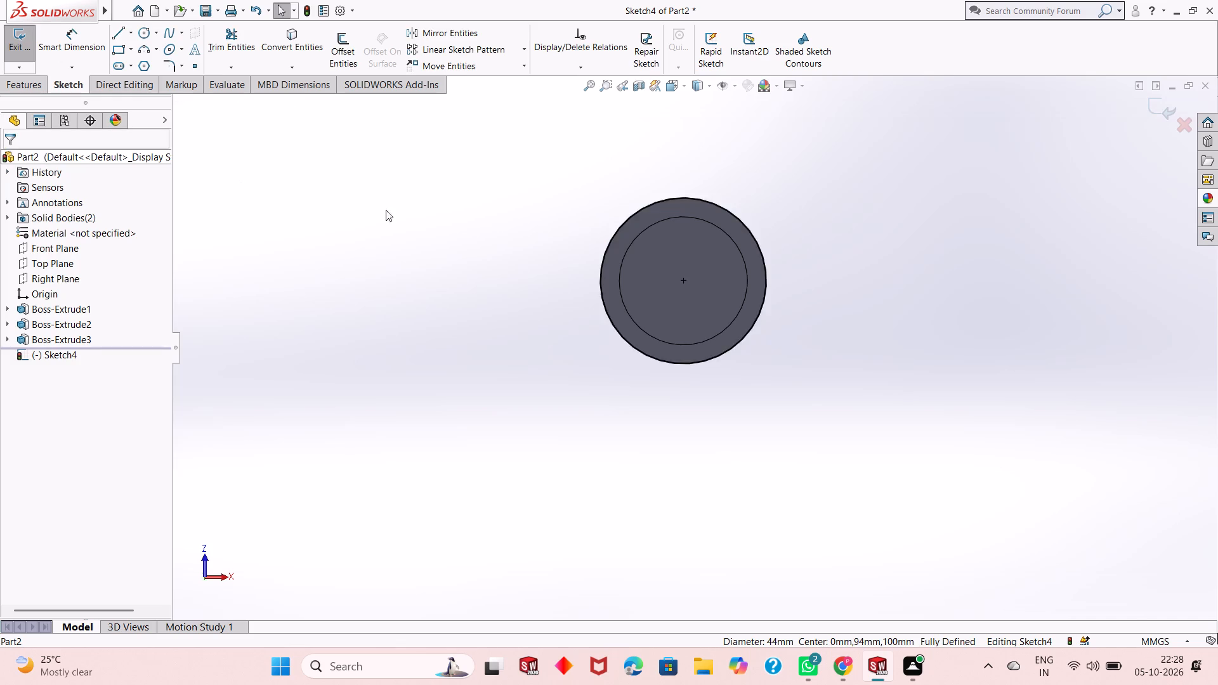
Extrude the converted 44 mm circle 6 mm outward from the cylinder's bottom face as a blind, merged boss.
{"action": "middle_click_drag", "start_coordinate": [811, 230], "coordinate": [784, 277]}
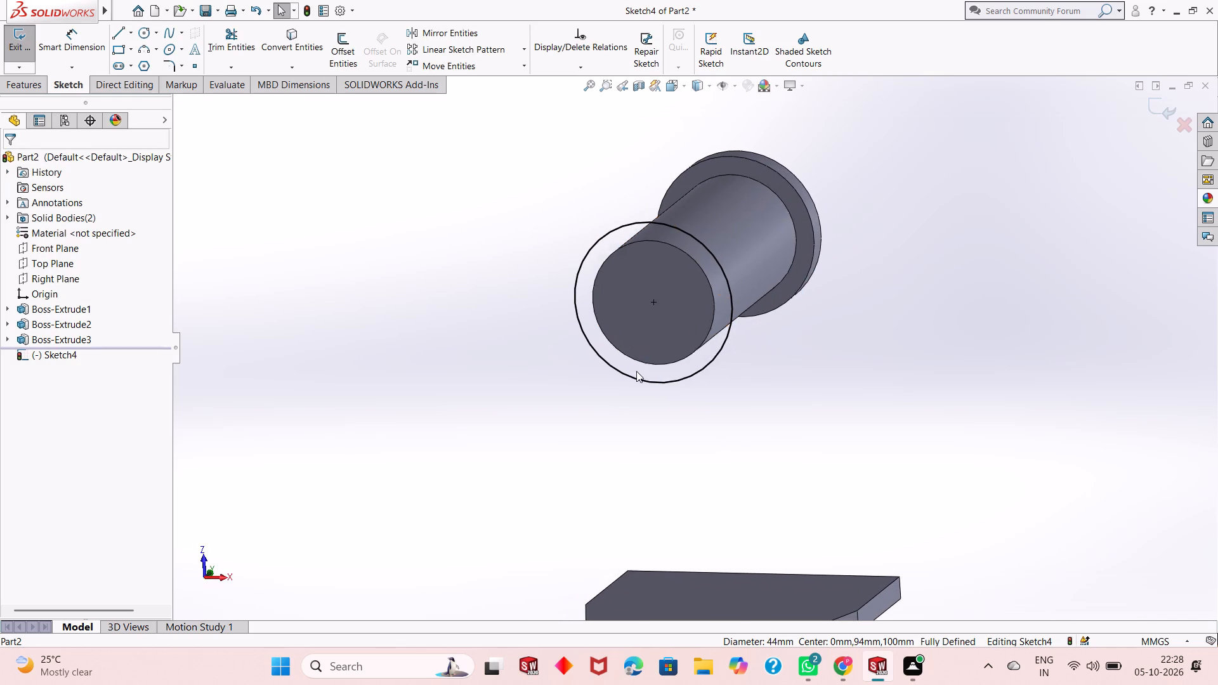
{"action": "scroll", "coordinate": [636, 372], "scroll_direction": "up", "scroll_amount": 1}
{"action": "left_click", "coordinate": [37, 93]}
{"action": "left_click", "coordinate": [32, 64]}
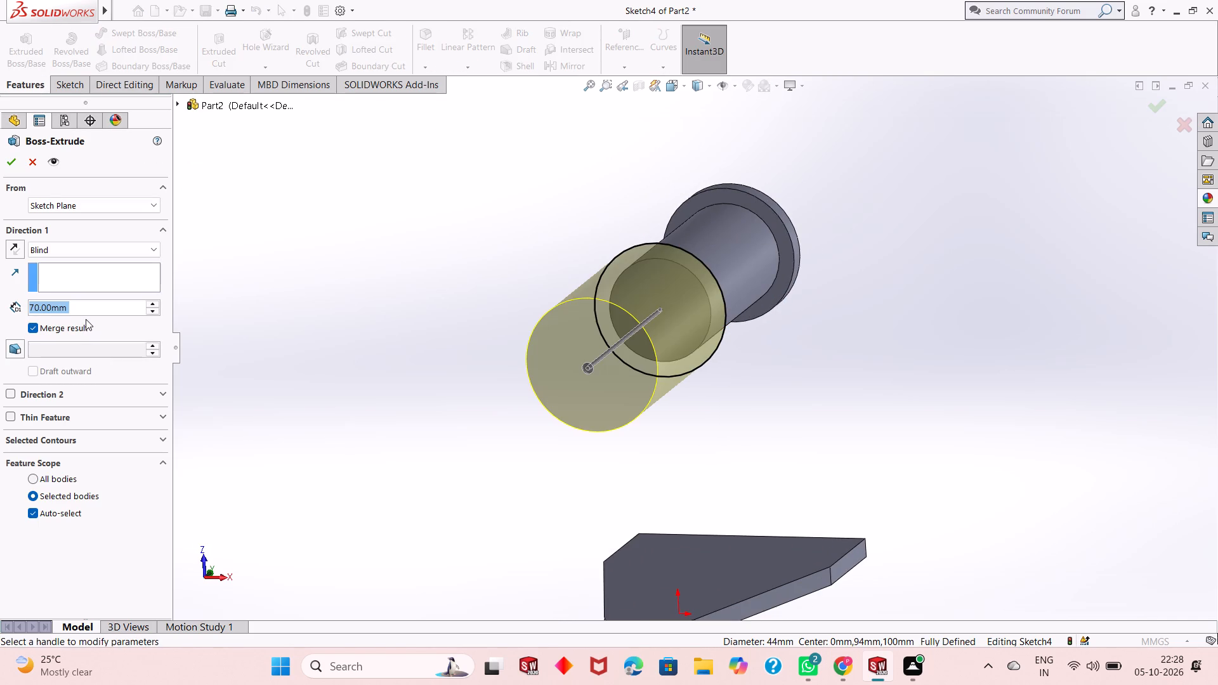
{"action": "key", "text": "6"}
{"action": "key", "text": "Return"}
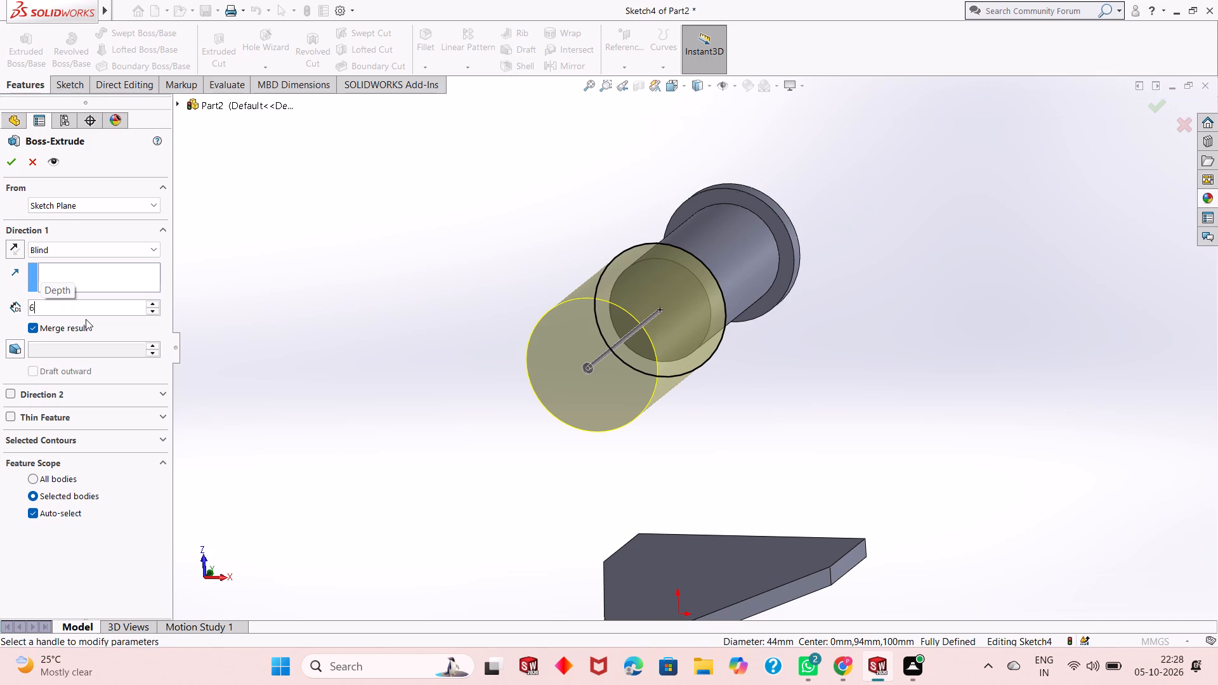
{"action": "left_click", "coordinate": [8, 162]}
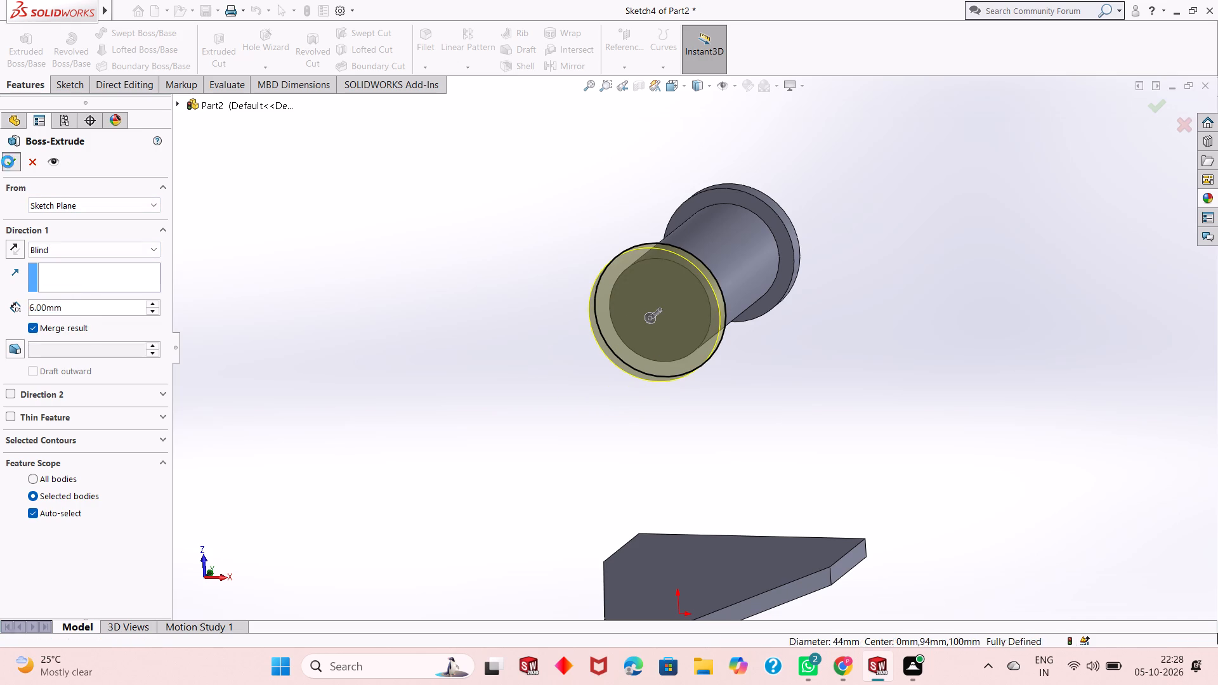
Open a new sketch on the top face of the upper 44 mm flange, viewed normal to the sketch plane.
{"action": "scroll", "coordinate": [533, 298], "scroll_direction": "up", "scroll_amount": 2}
{"action": "middle_click_drag", "start_coordinate": [570, 282], "coordinate": [579, 497]}
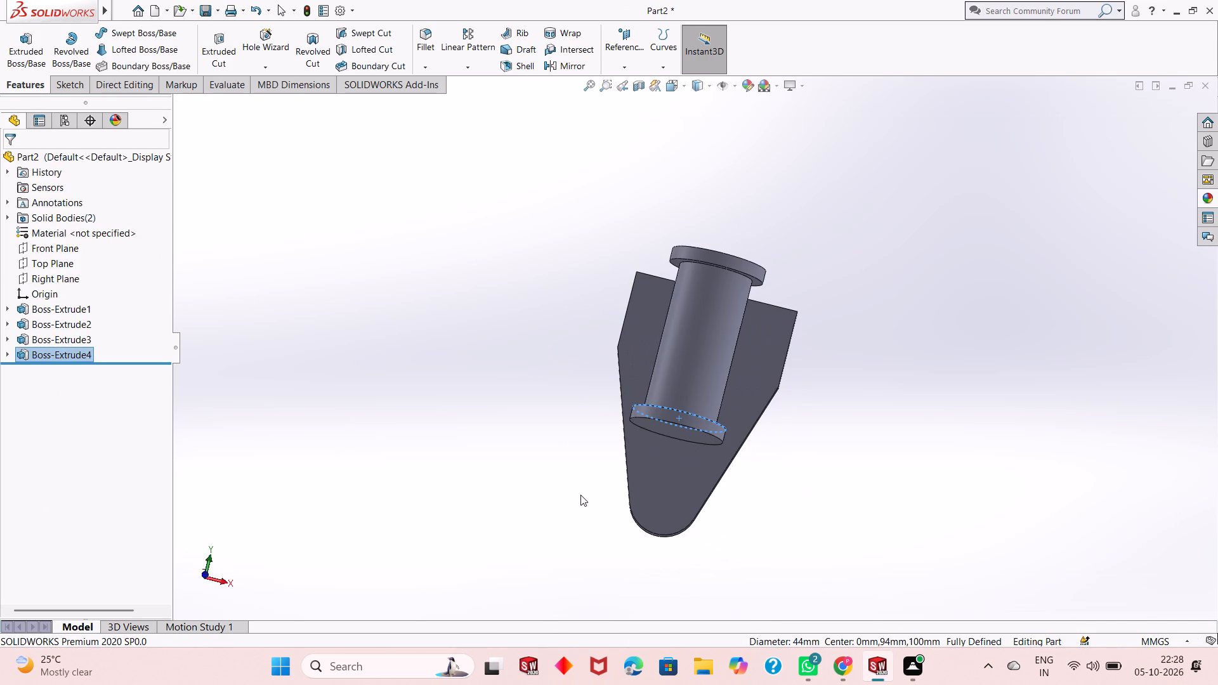
{"action": "left_click", "coordinate": [863, 433]}
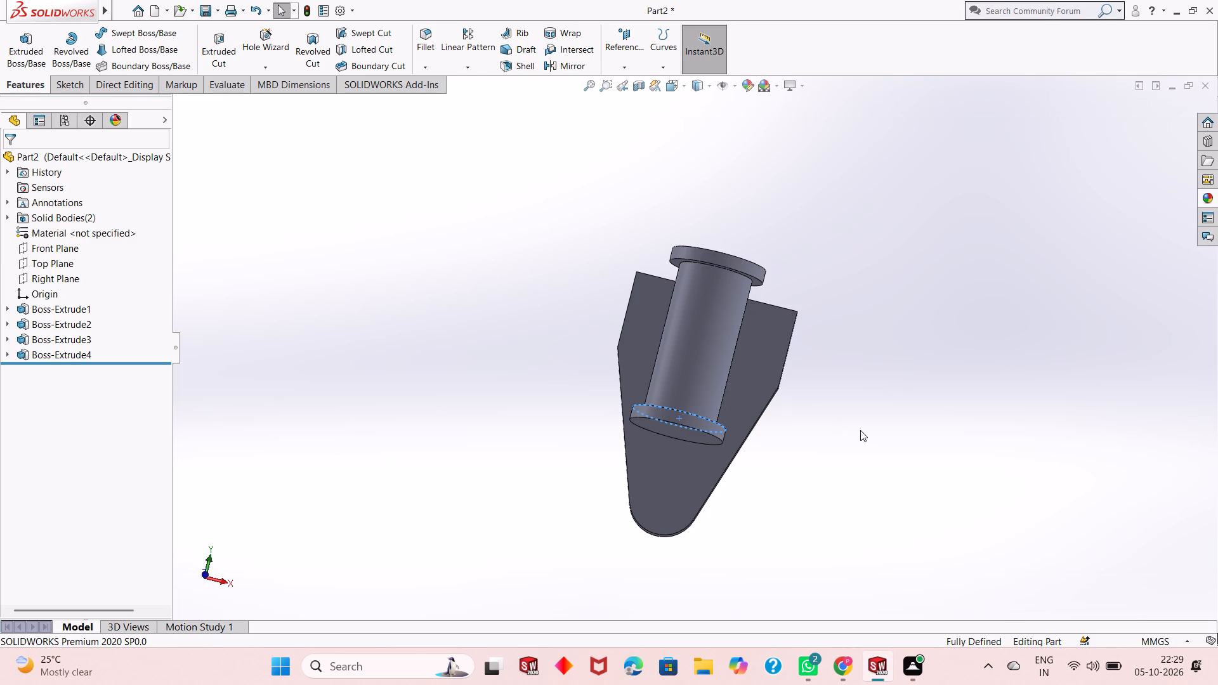
{"action": "middle_click_drag", "start_coordinate": [796, 417], "coordinate": [896, 407]}
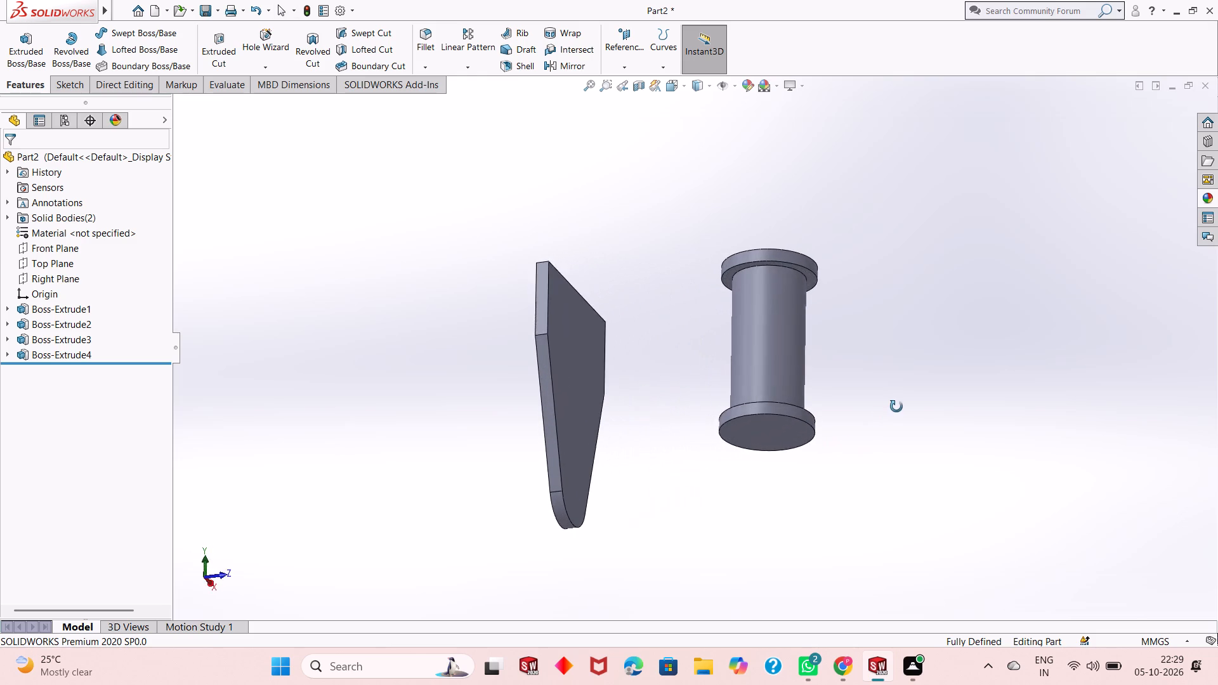
{"action": "middle_click_drag", "start_coordinate": [896, 407], "coordinate": [915, 478]}
{"action": "middle_click_drag", "start_coordinate": [881, 412], "coordinate": [887, 453]}
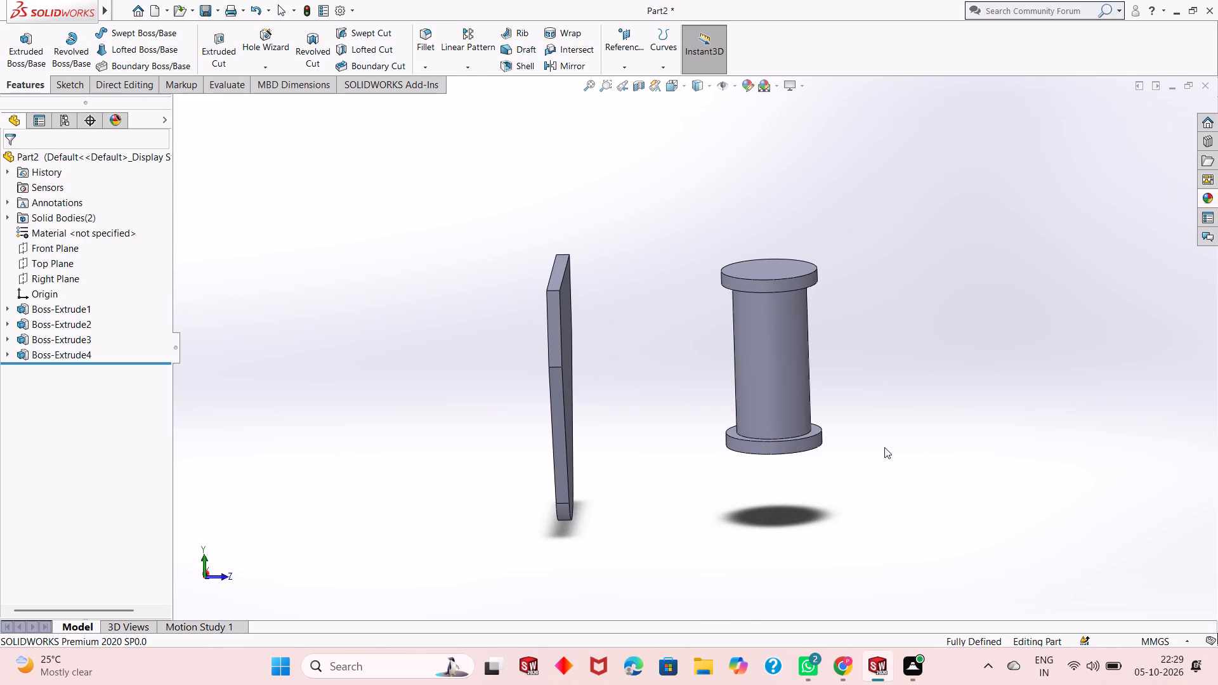
{"action": "middle_click_drag", "start_coordinate": [772, 484], "coordinate": [763, 460]}
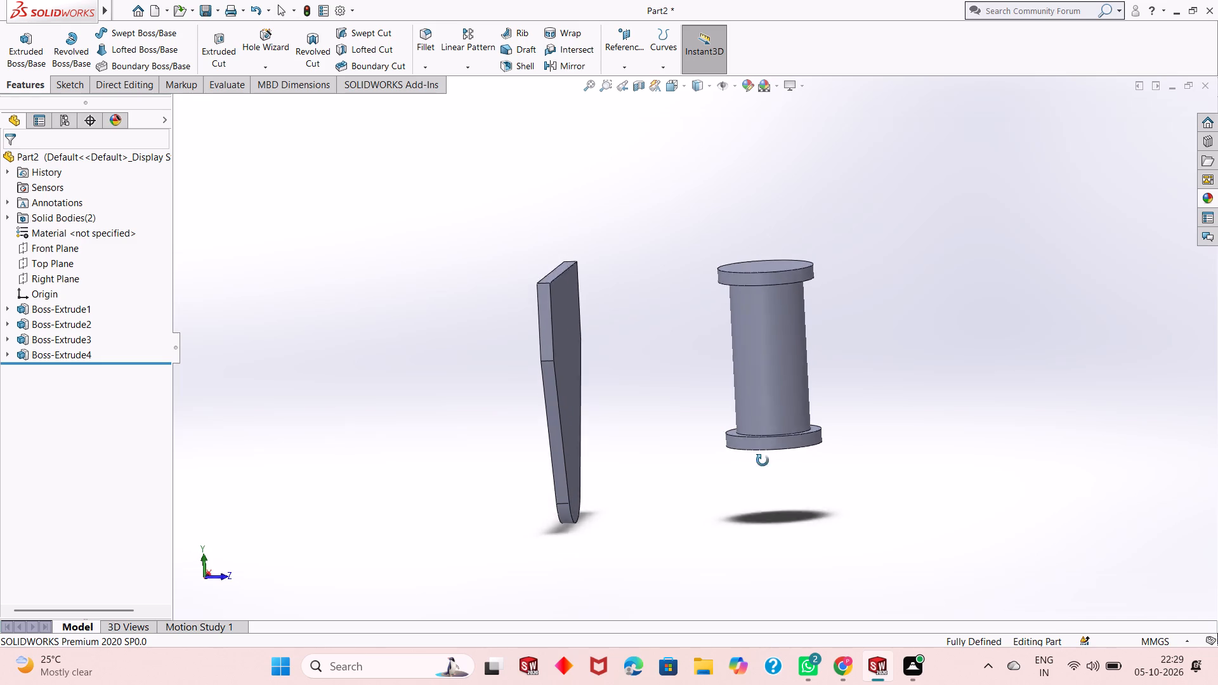
{"action": "middle_click_drag", "start_coordinate": [763, 460], "coordinate": [760, 445]}
{"action": "middle_click_drag", "start_coordinate": [801, 305], "coordinate": [827, 525]}
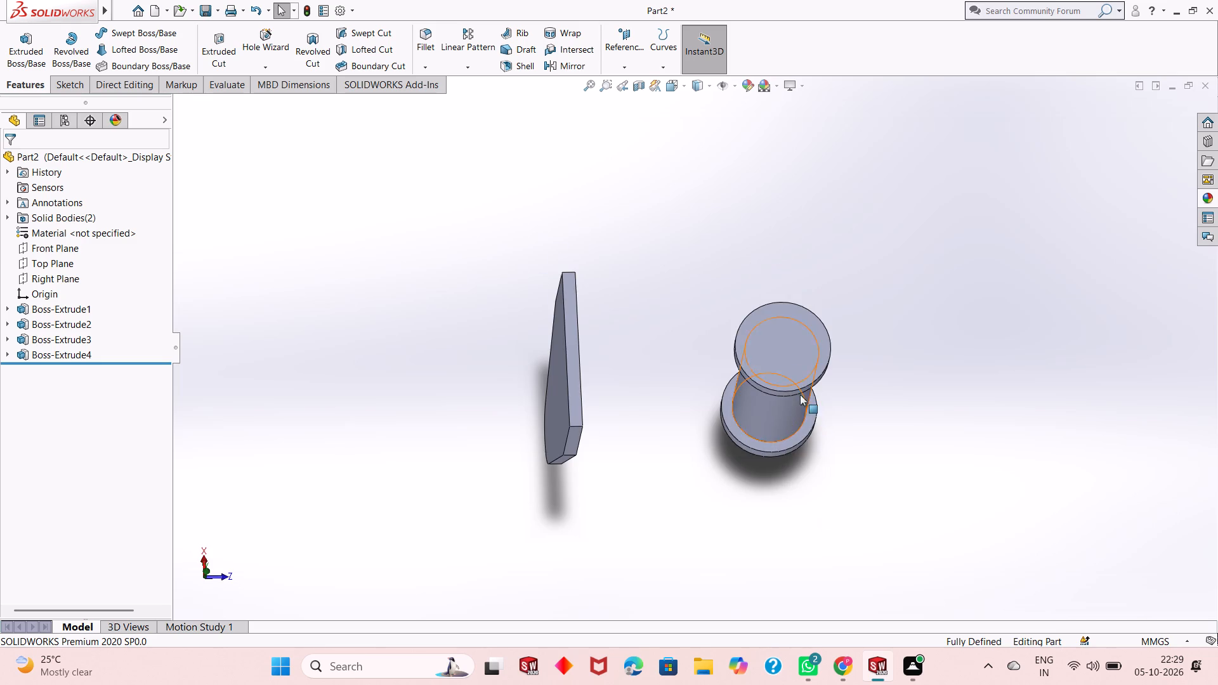
{"action": "left_click", "coordinate": [789, 357]}
{"action": "left_click", "coordinate": [839, 320]}
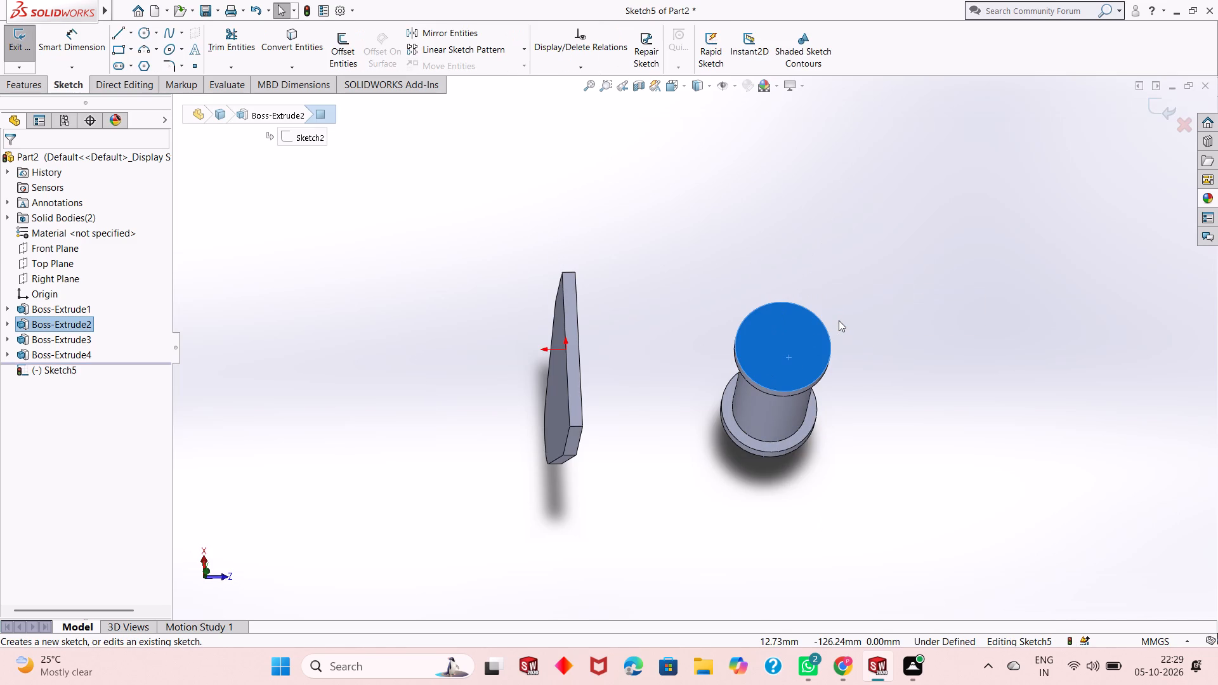
{"action": "key", "text": "ctrl+8"}
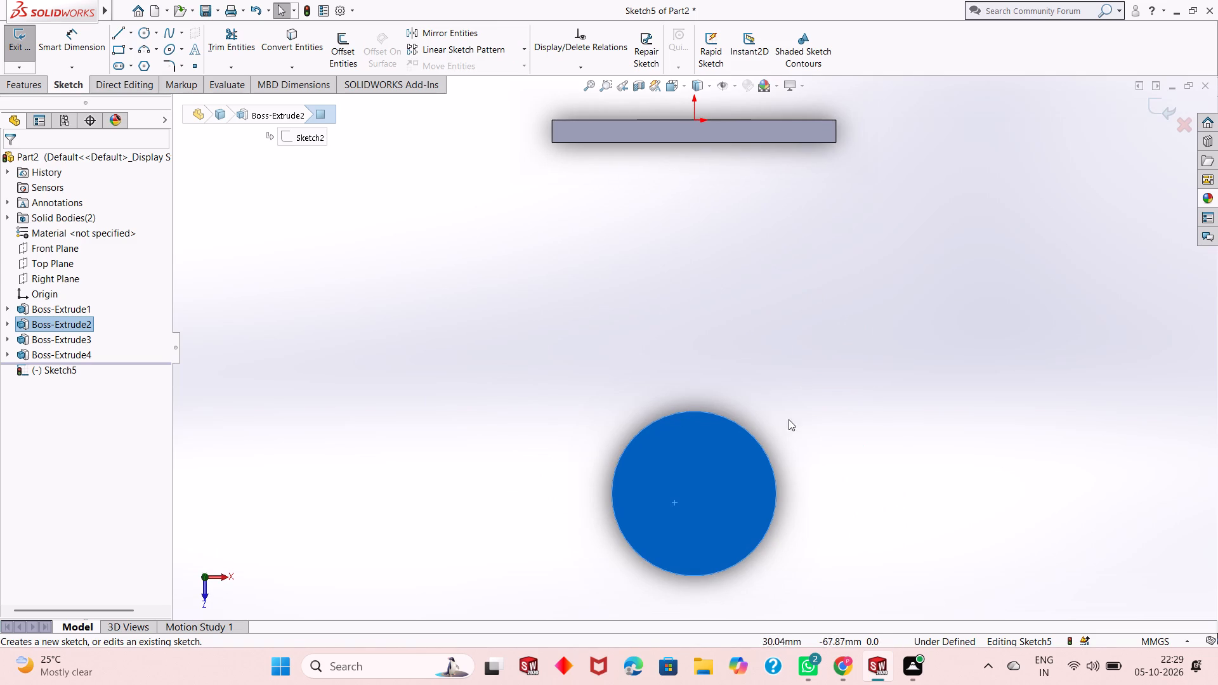
{"action": "left_click", "coordinate": [785, 436]}
Sketch a circle about 18 mm in diameter, concentric with the upper flange.
{"action": "left_click", "coordinate": [143, 36]}
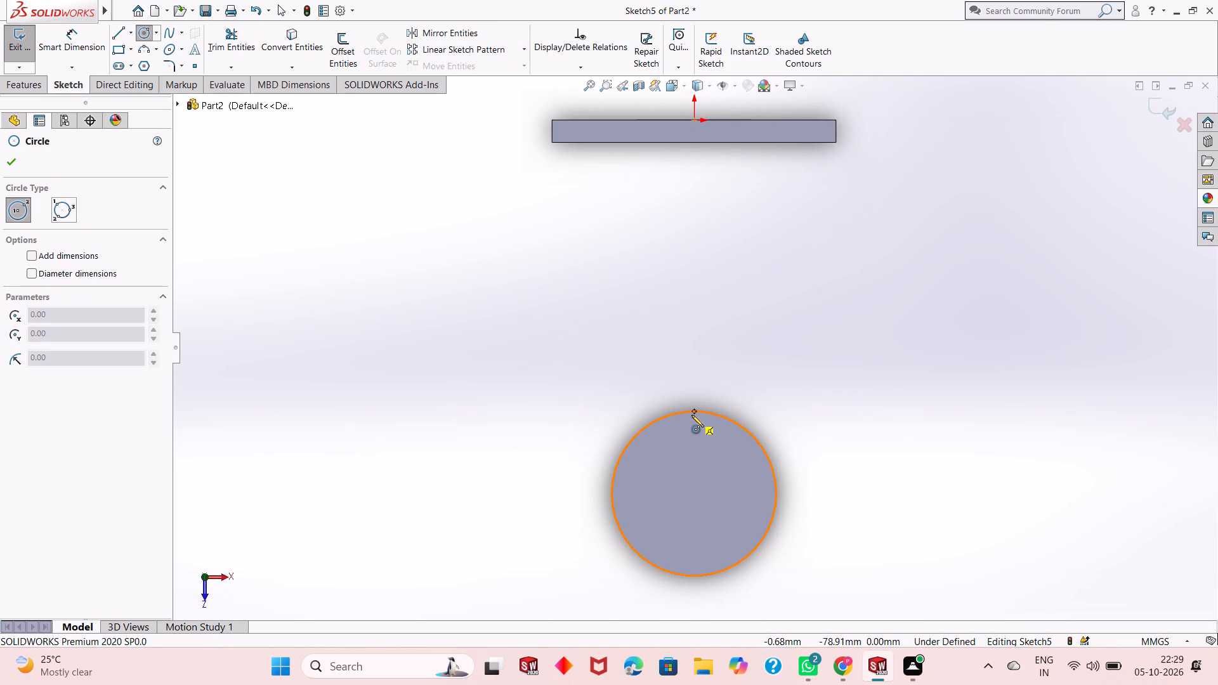
{"action": "left_click", "coordinate": [695, 493]}
{"action": "left_click", "coordinate": [705, 462]}
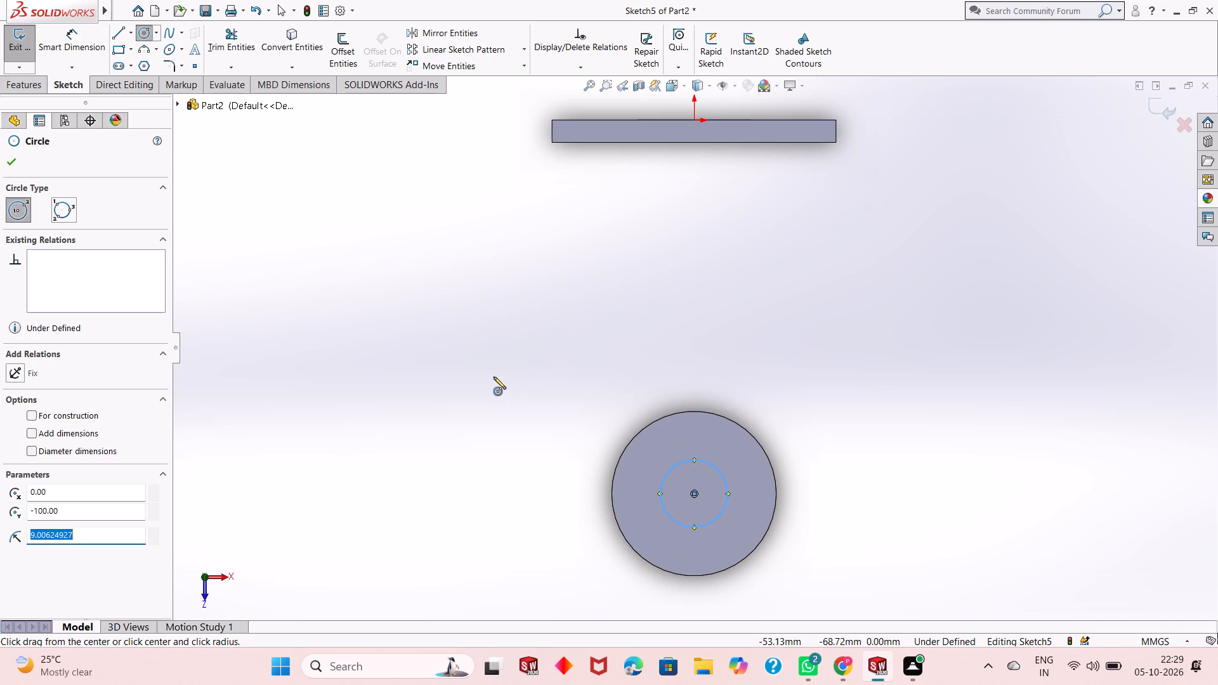
{"action": "right_click", "coordinate": [494, 377]}
{"action": "left_click", "coordinate": [523, 389]}
Dimension the new circle's diameter as 16 mm.
{"action": "left_click", "coordinate": [88, 48]}
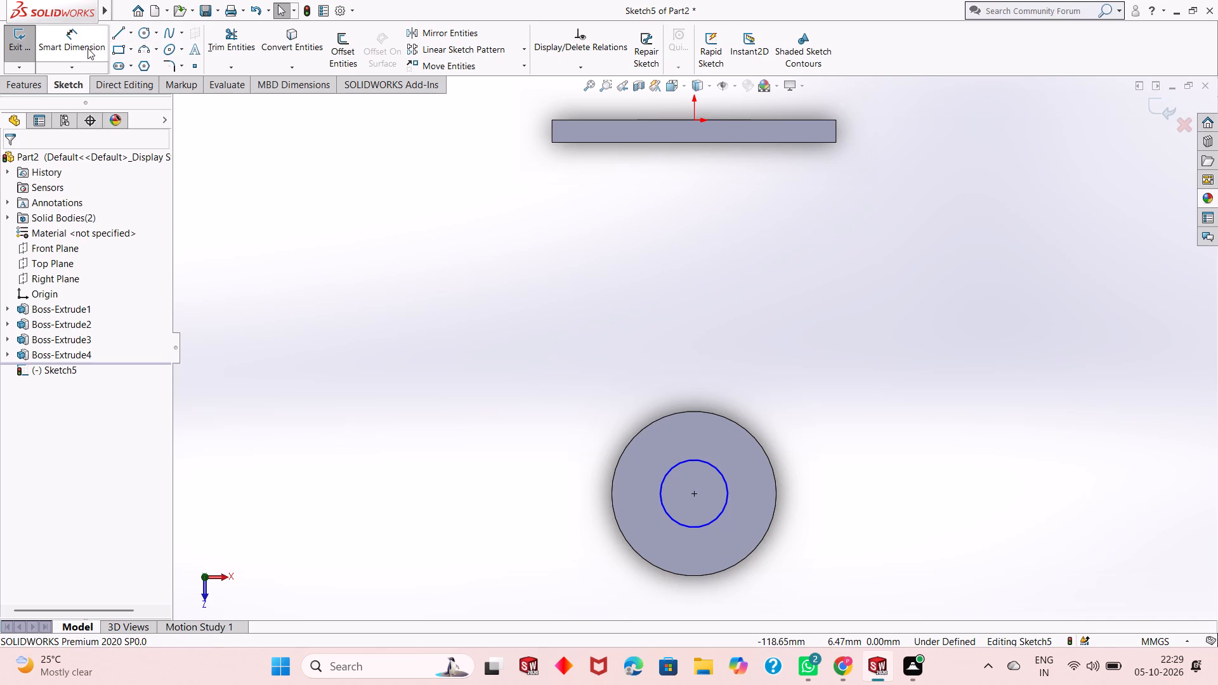
{"action": "left_click", "coordinate": [673, 520]}
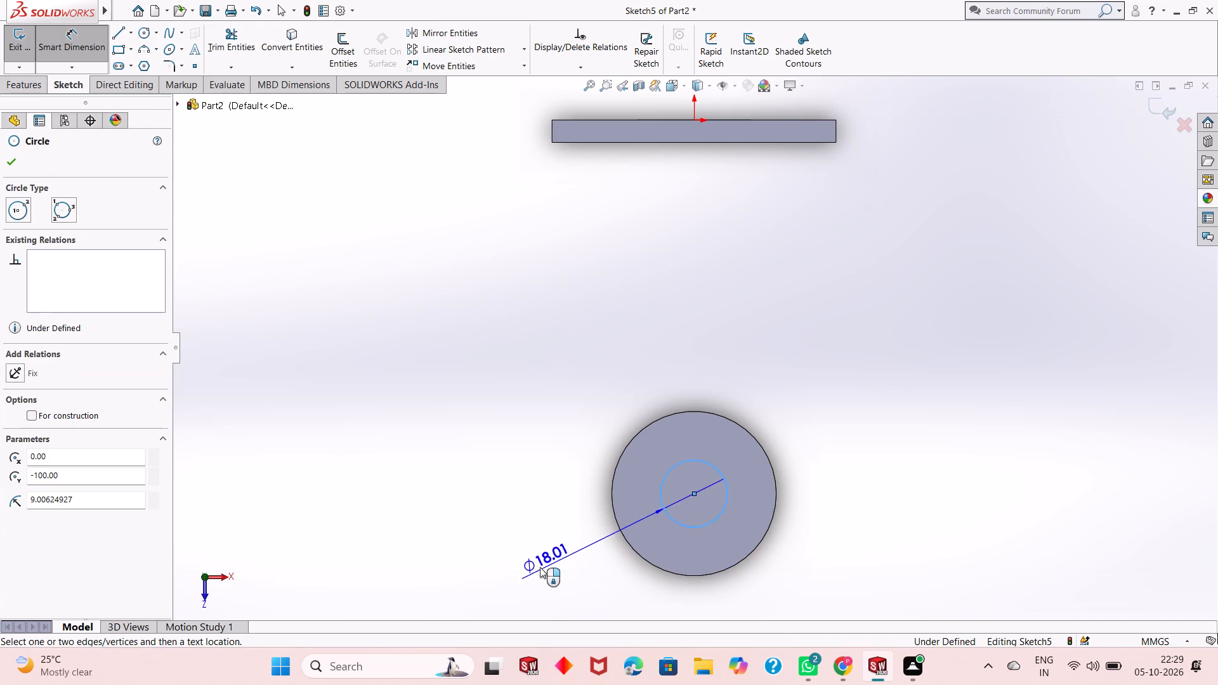
{"action": "left_click", "coordinate": [515, 570]}
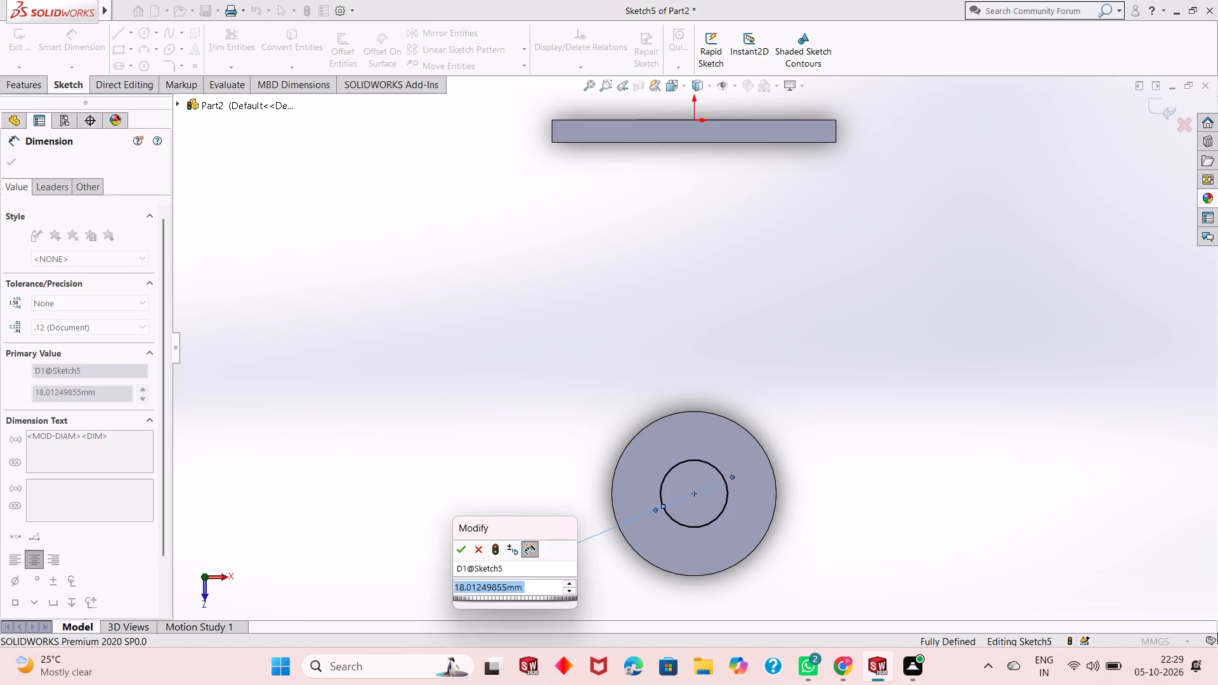
{"action": "type", "text": "16"}
{"action": "key", "text": "Return"}
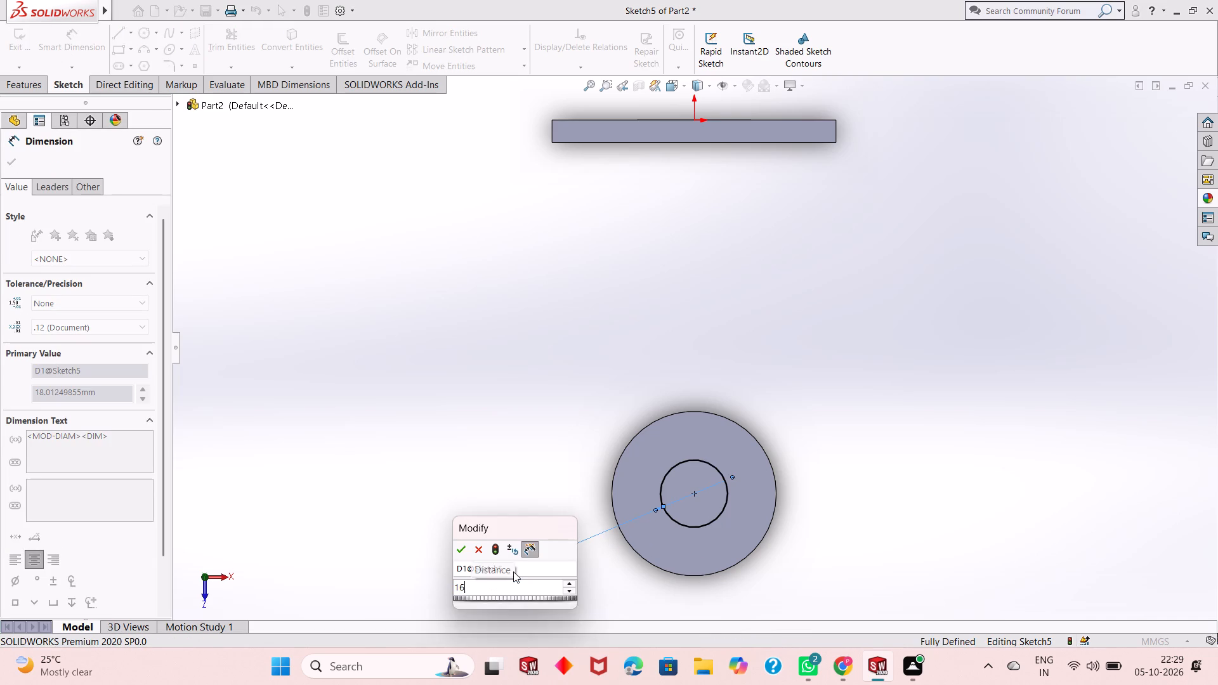
{"action": "right_click", "coordinate": [491, 327]}
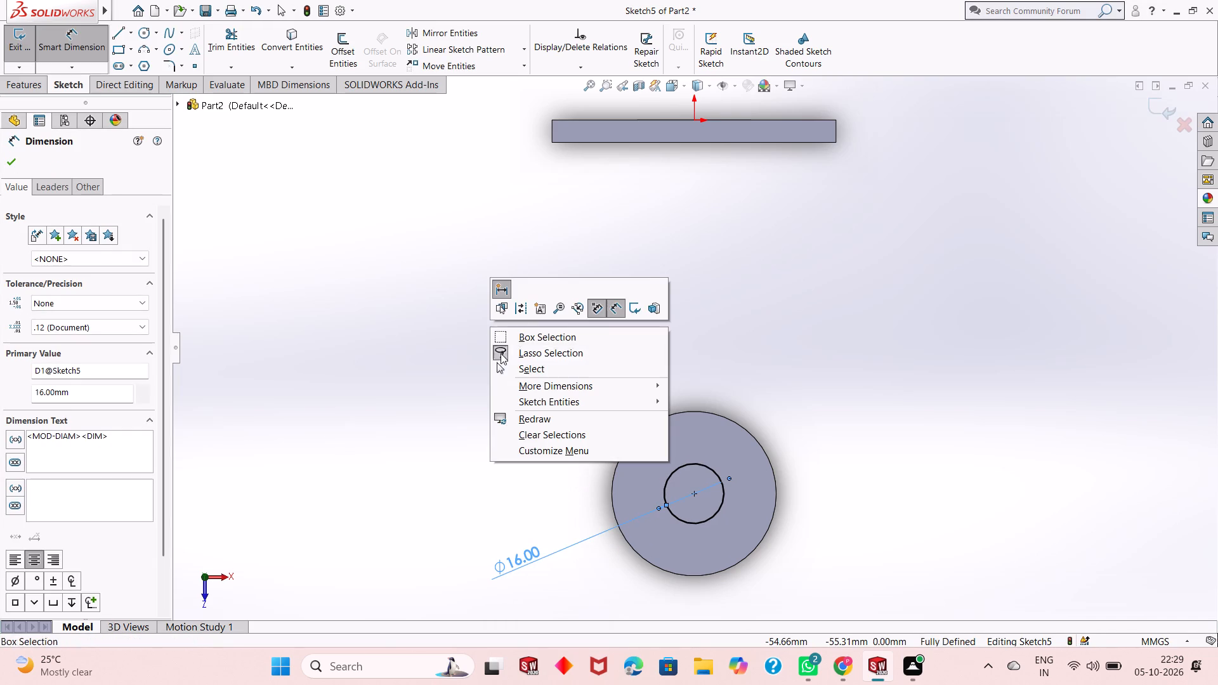
{"action": "left_click", "coordinate": [509, 370]}
Cut-extrude the 16 mm circle Through All down the flanged cylinder's axis.
{"action": "scroll", "coordinate": [645, 476], "scroll_direction": "up", "scroll_amount": 2}
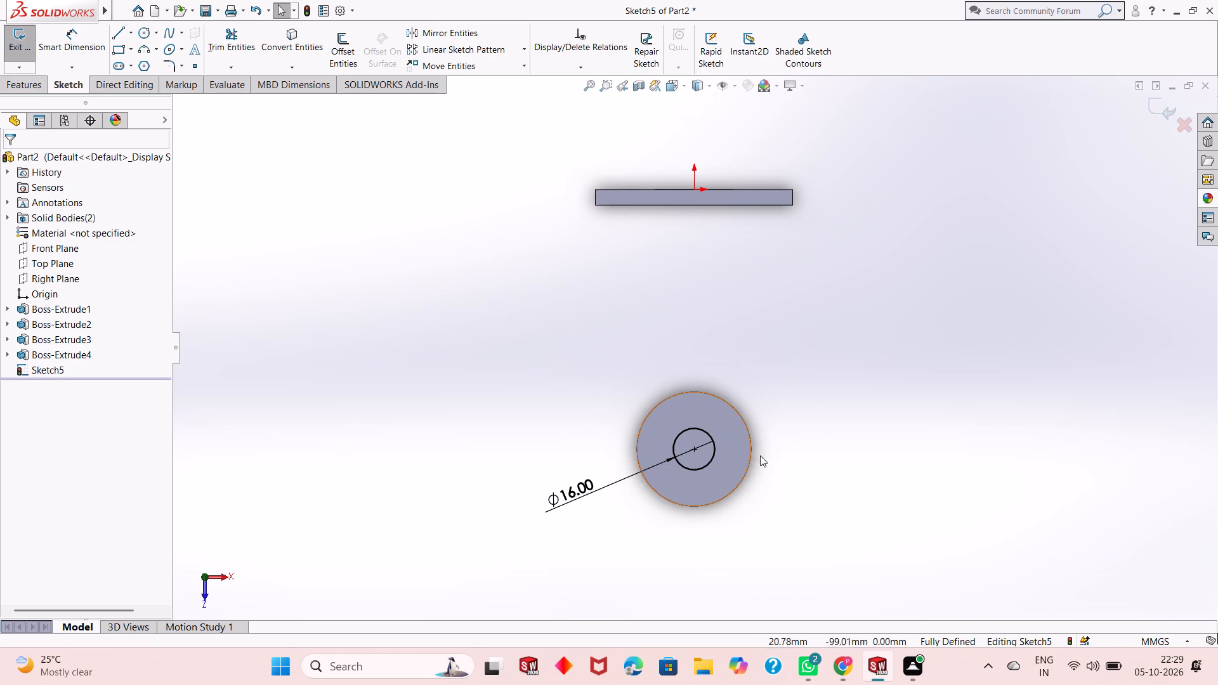
{"action": "scroll", "coordinate": [765, 464], "scroll_direction": "down", "scroll_amount": 1}
{"action": "left_click", "coordinate": [27, 93]}
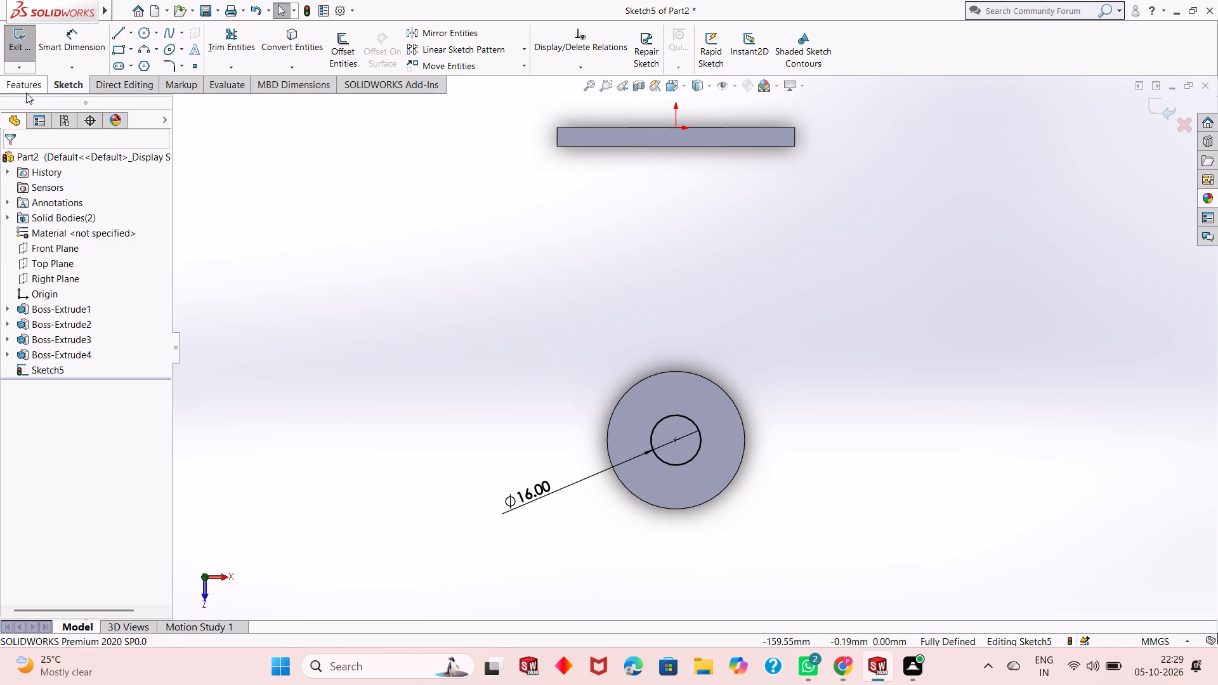
{"action": "left_click", "coordinate": [34, 87]}
{"action": "left_click", "coordinate": [206, 56]}
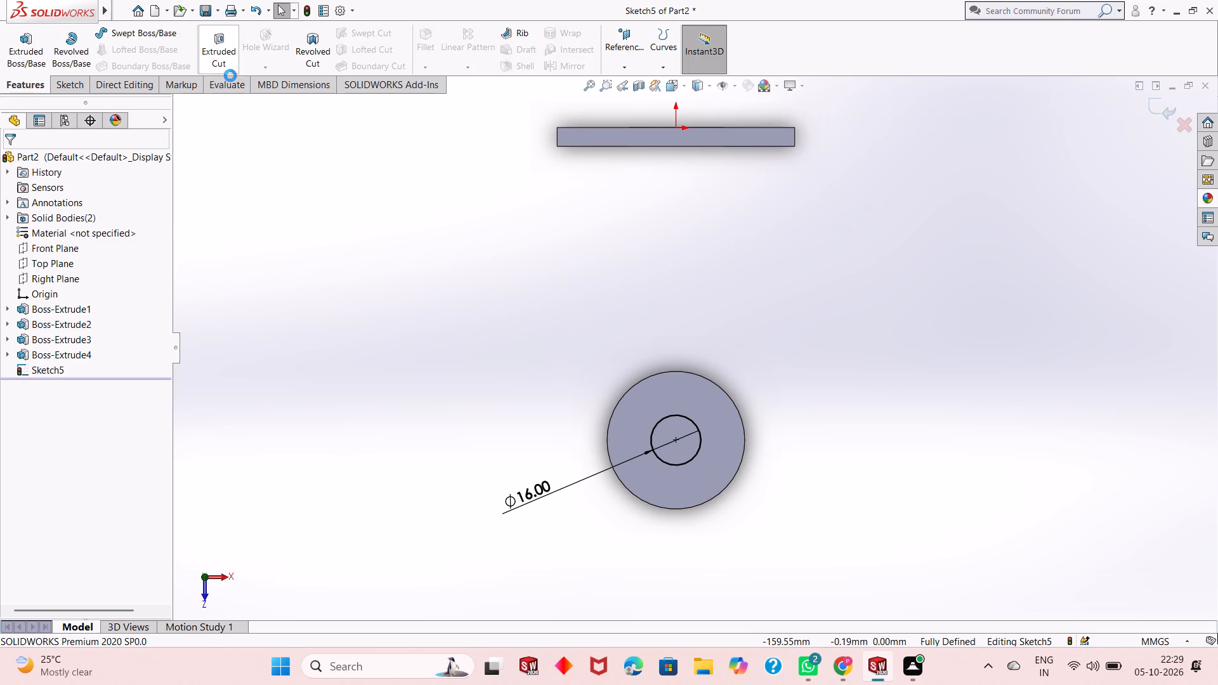
{"action": "middle_click_drag", "start_coordinate": [526, 478], "coordinate": [556, 202]}
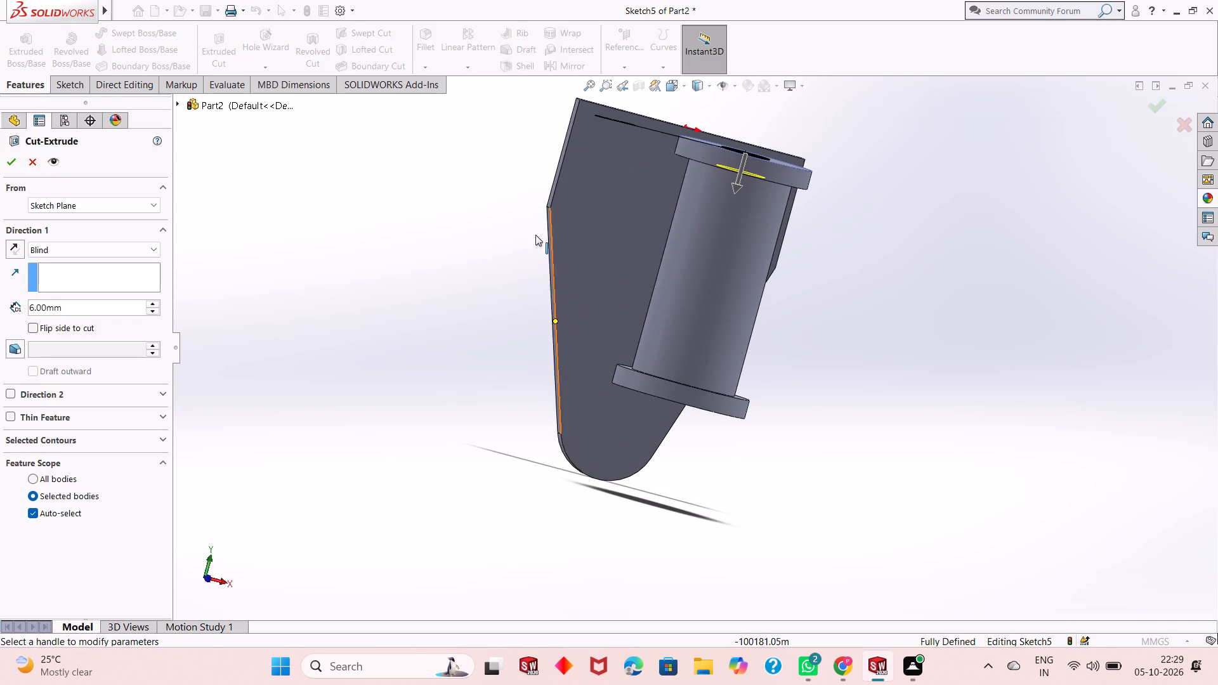
{"action": "left_click", "coordinate": [95, 251]}
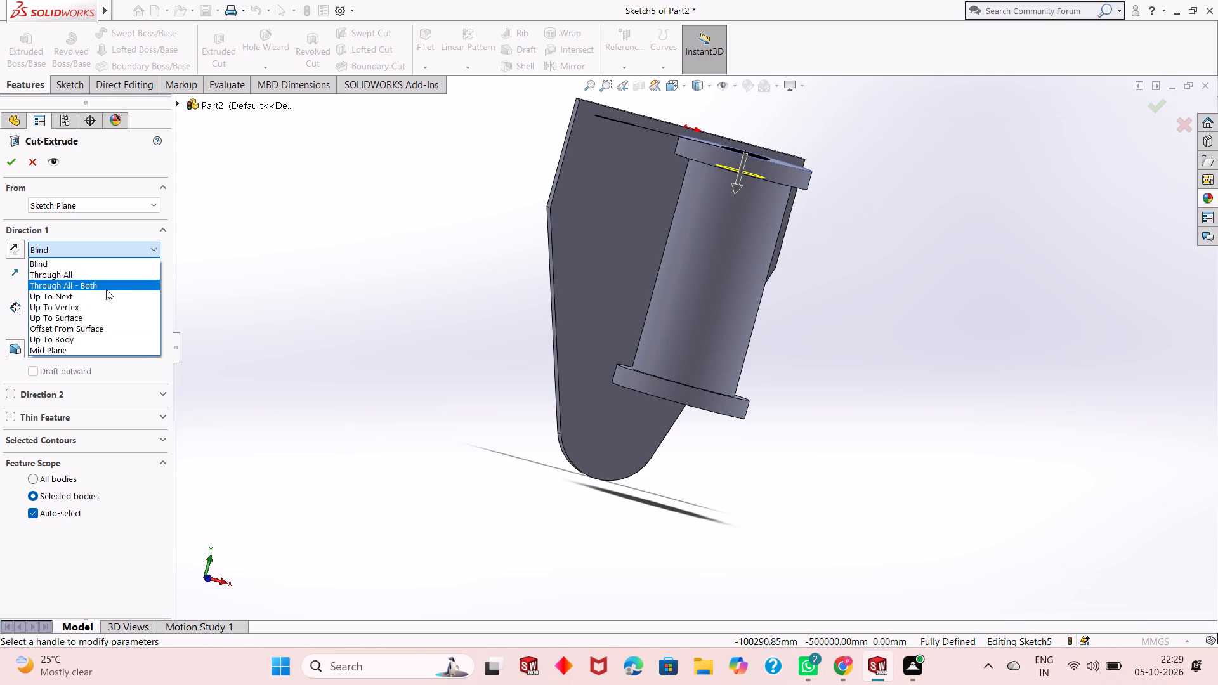
{"action": "left_click", "coordinate": [106, 278]}
{"action": "left_click", "coordinate": [15, 166]}
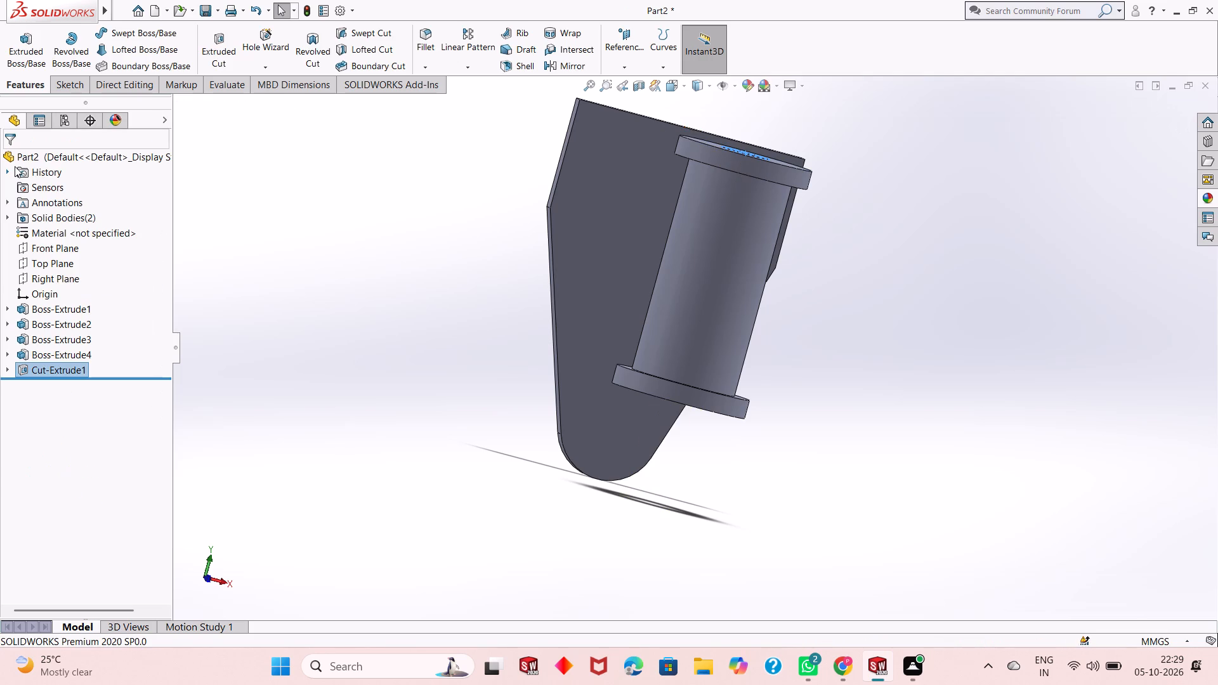
{"action": "left_click", "coordinate": [502, 355]}
Open a new sketch on the tapered plate's face that faces the cylinder, viewed normal to the sketch plane.
{"action": "middle_click_drag", "start_coordinate": [820, 471], "coordinate": [825, 545]}
{"action": "scroll", "coordinate": [813, 485], "scroll_direction": "up", "scroll_amount": 1}
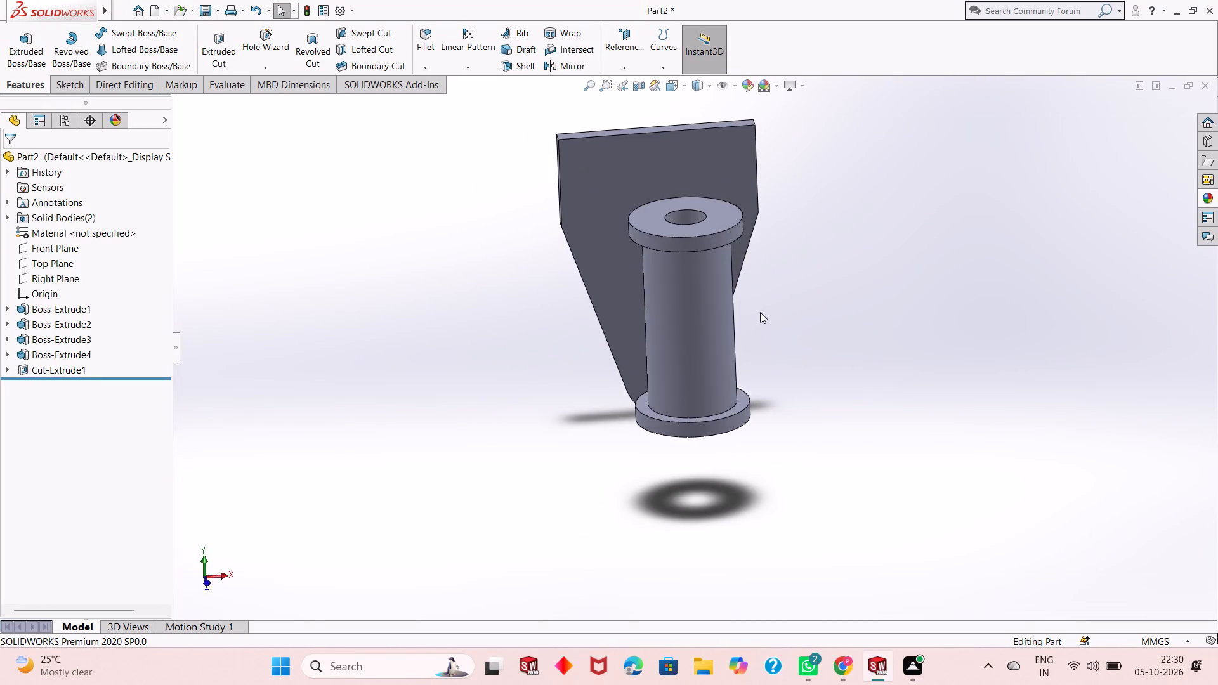
{"action": "middle_click_drag", "start_coordinate": [761, 318], "coordinate": [777, 326]}
{"action": "scroll", "coordinate": [777, 326], "scroll_direction": "up", "scroll_amount": 1}
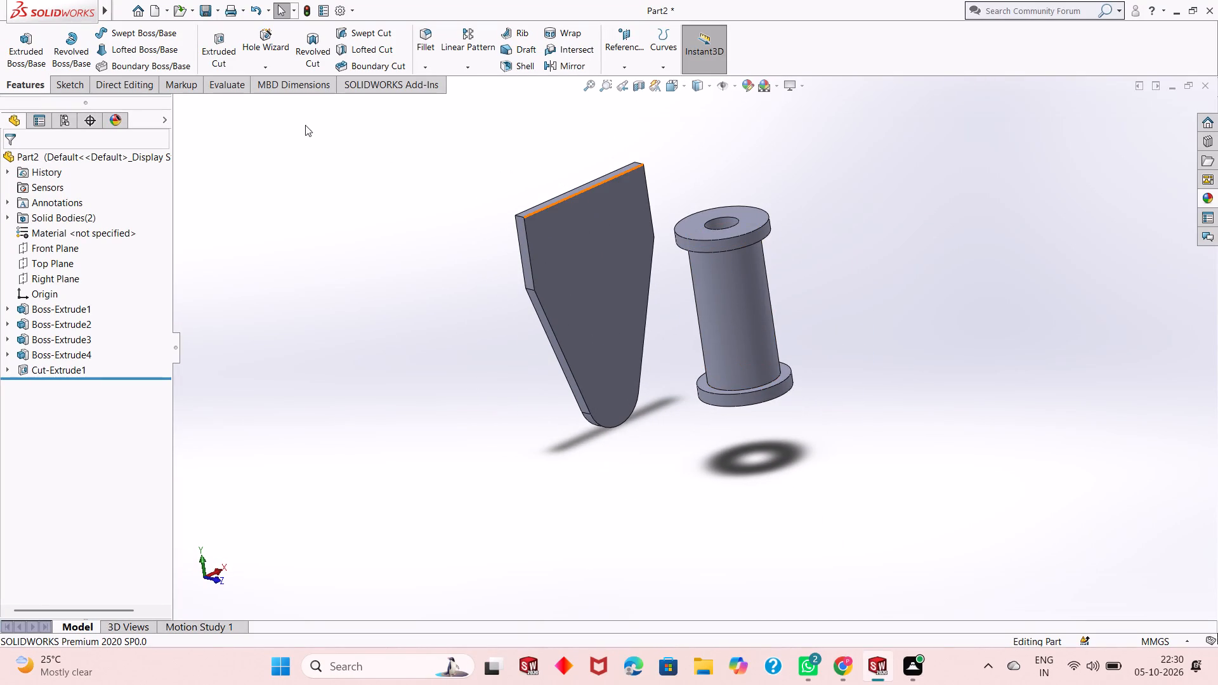
{"action": "middle_click_drag", "start_coordinate": [552, 283], "coordinate": [573, 284]}
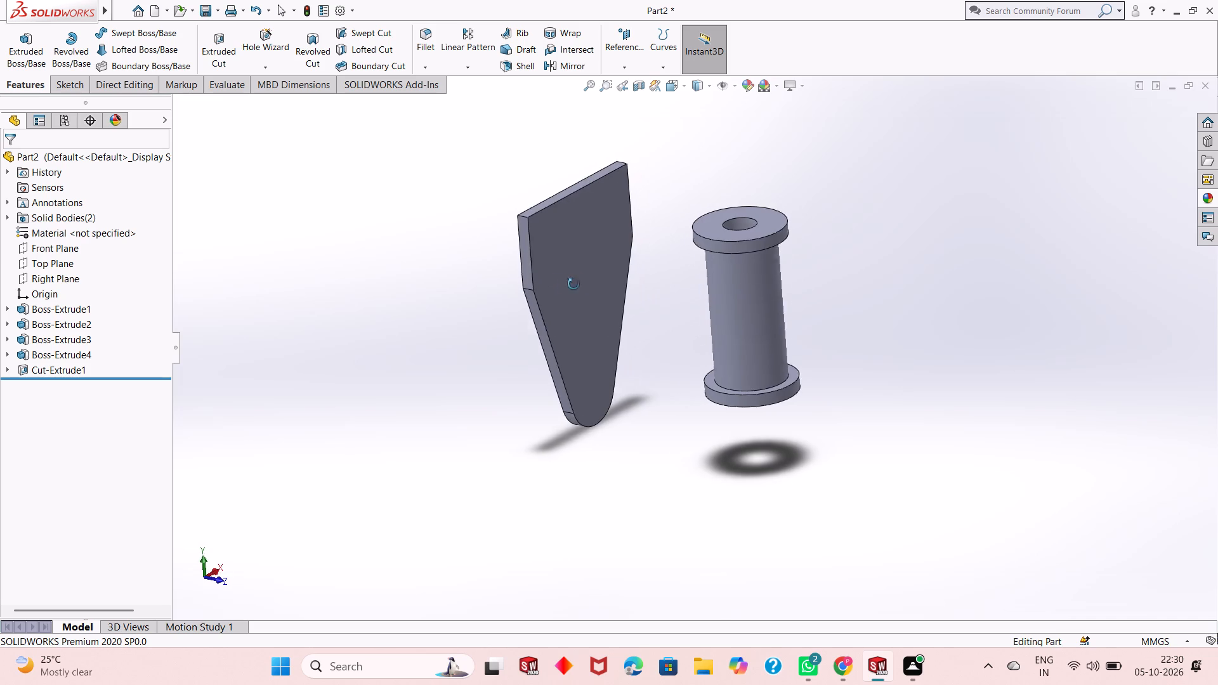
{"action": "middle_click_drag", "start_coordinate": [573, 284], "coordinate": [589, 284]}
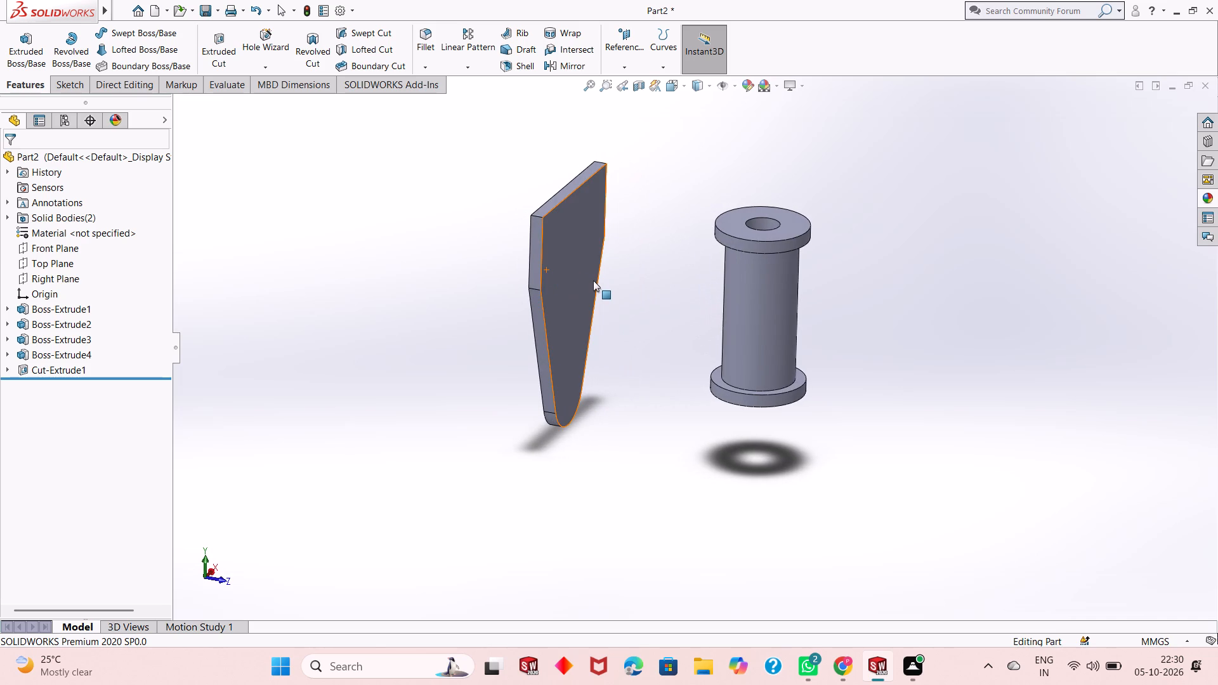
{"action": "left_click", "coordinate": [585, 303]}
{"action": "left_click", "coordinate": [644, 270]}
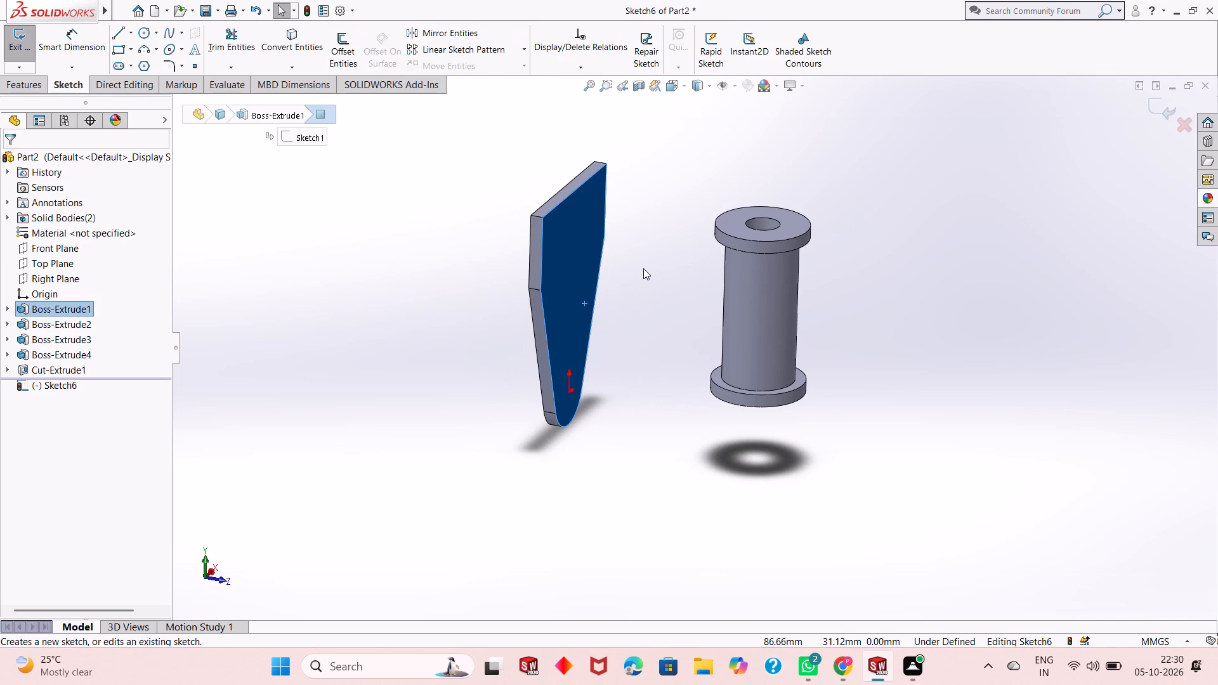
{"action": "key", "text": "ctrl+8"}
{"action": "left_click", "coordinate": [930, 263]}
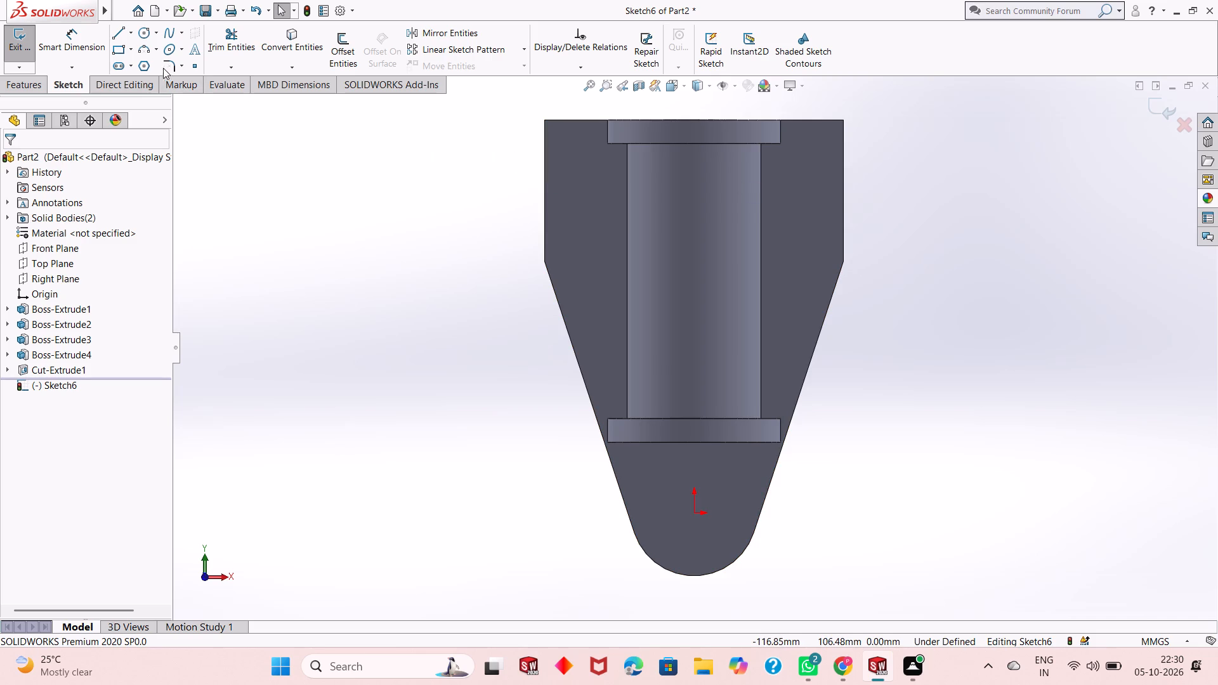
Sketch a horizontal corner rectangle about 50 mm wide across the upper part of the plate, extending past both sides of the cylinder.
{"action": "left_click", "coordinate": [121, 53]}
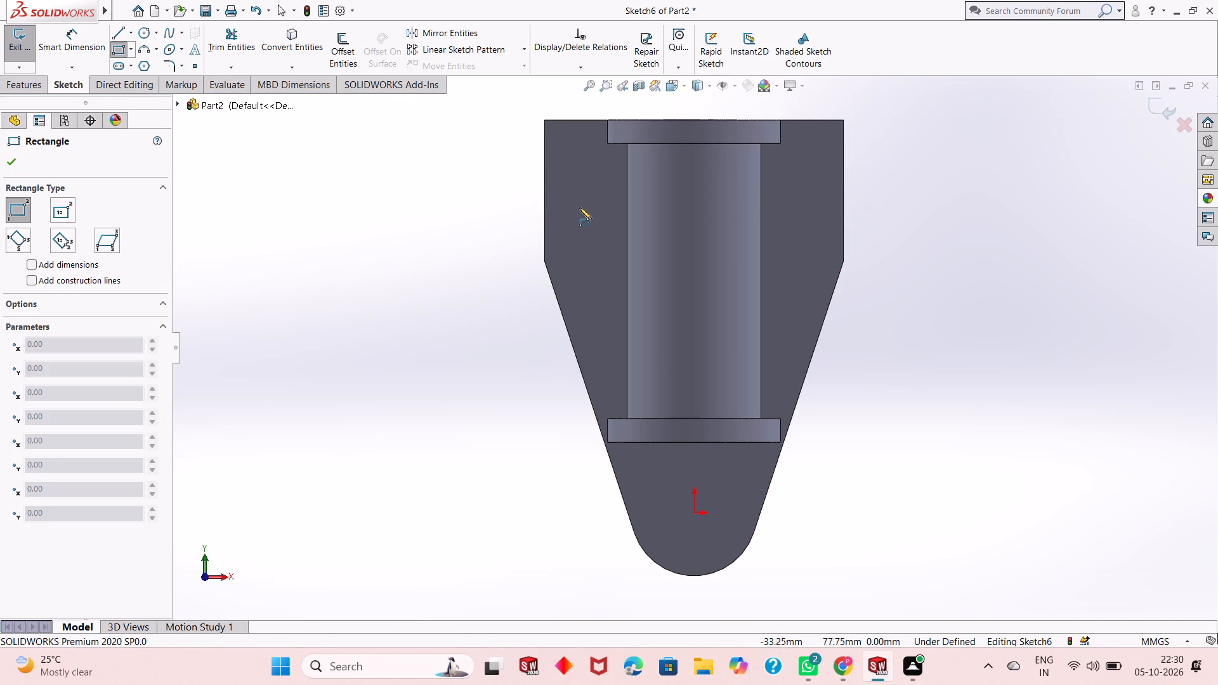
{"action": "left_click", "coordinate": [596, 207]}
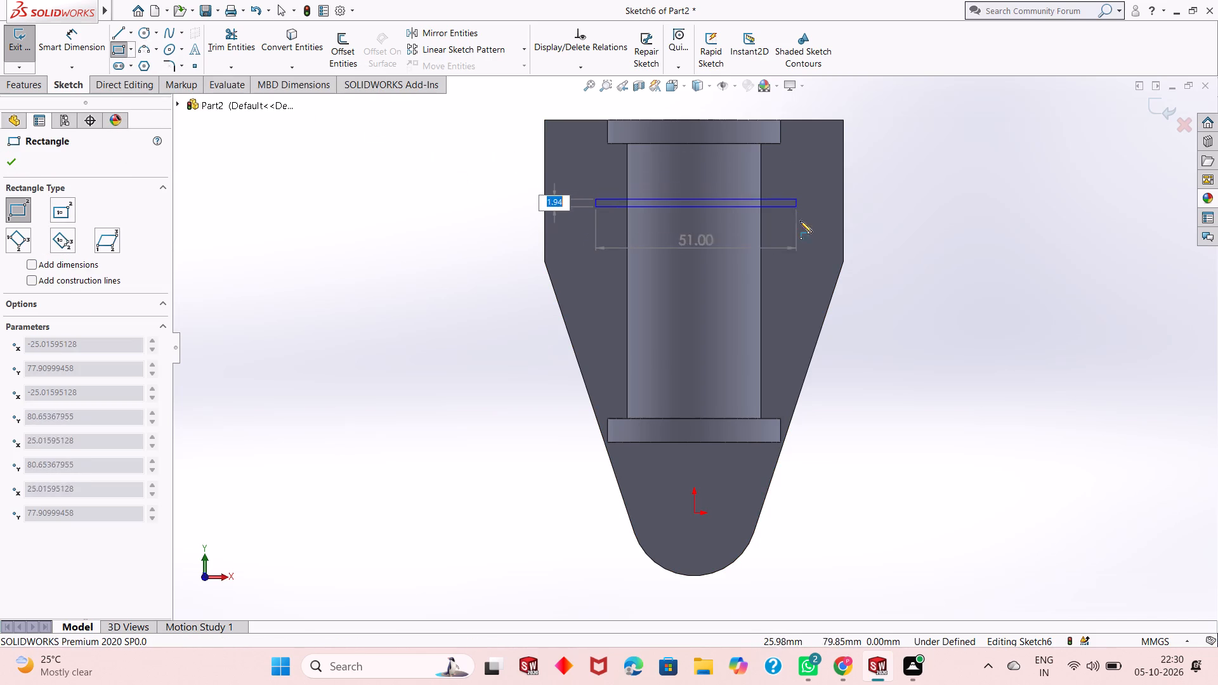
{"action": "left_click", "coordinate": [796, 239]}
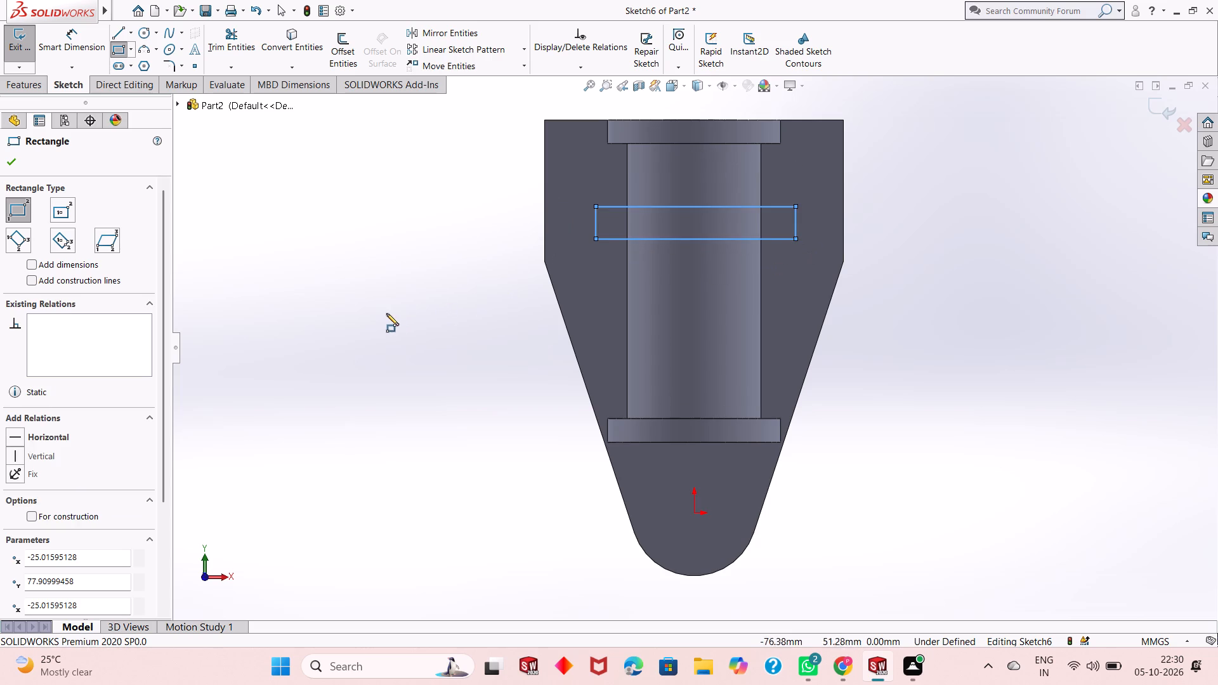
{"action": "right_click", "coordinate": [303, 331]}
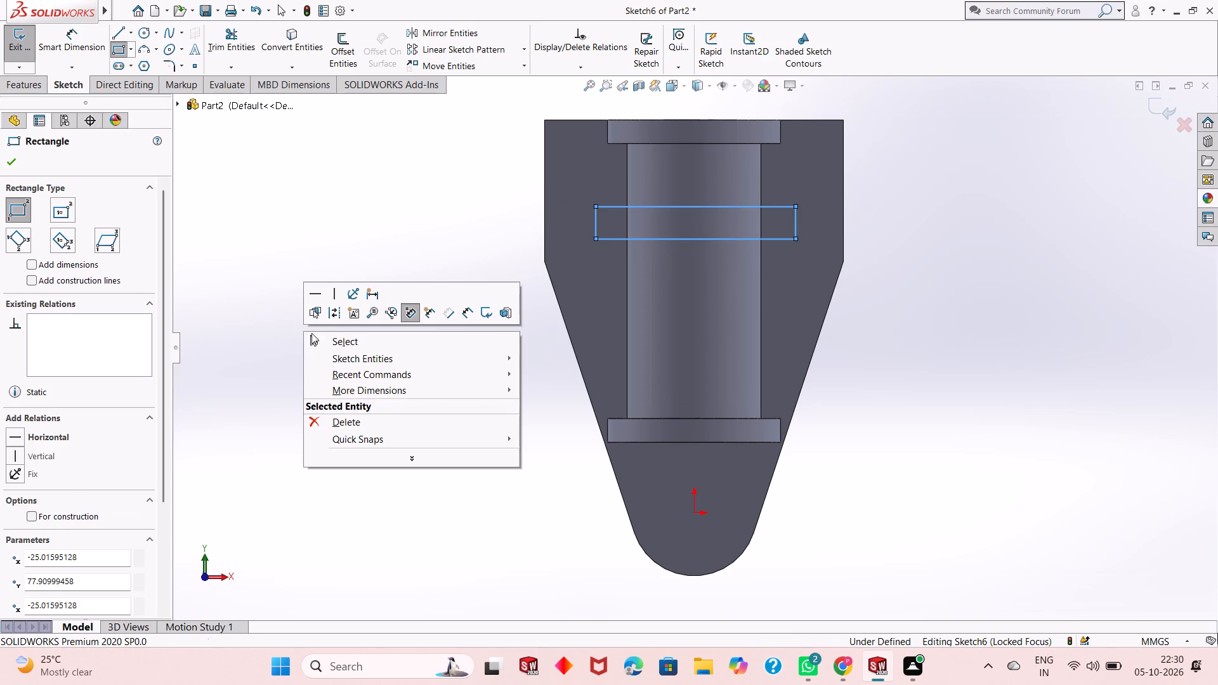
Dimension the rectangle's horizontal width as 56 mm, entered as 25+25+6.
{"action": "left_click", "coordinate": [348, 348]}
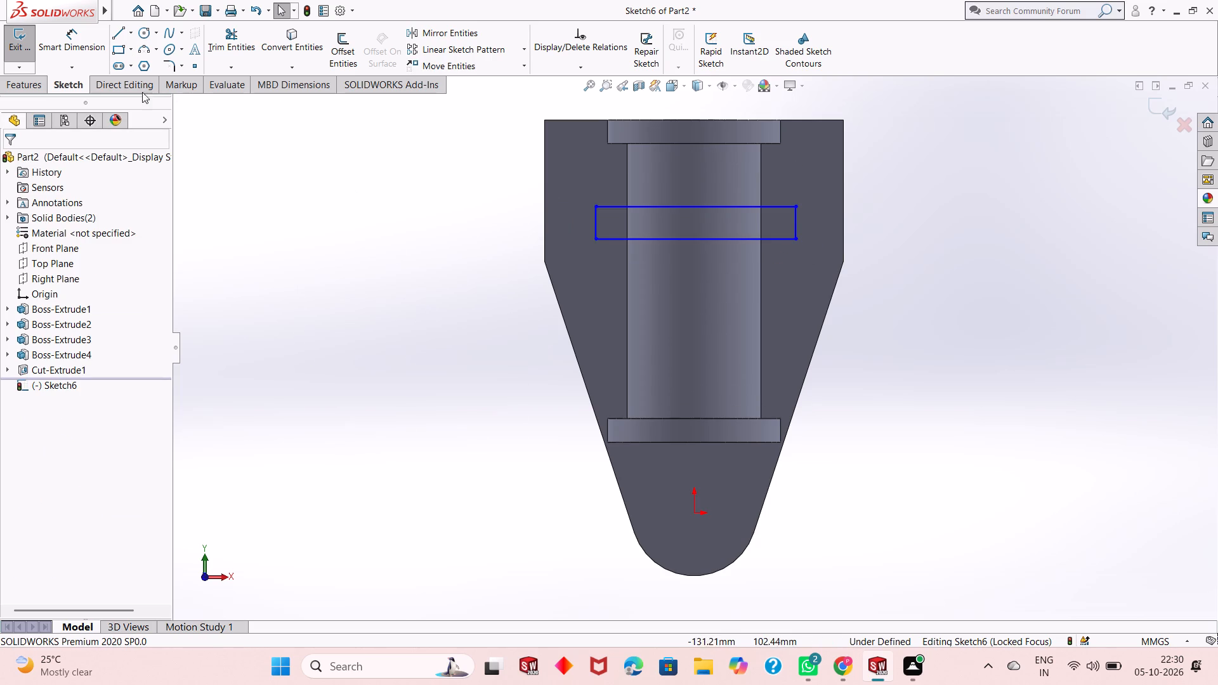
{"action": "left_click", "coordinate": [84, 42]}
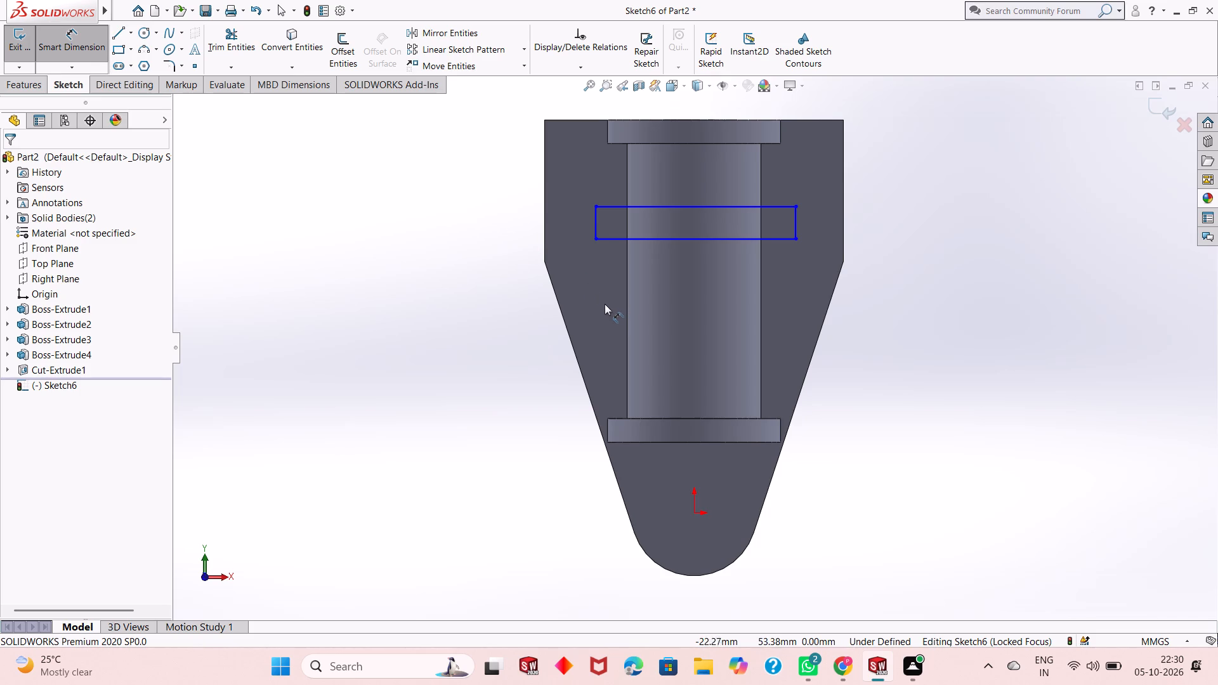
{"action": "left_click", "coordinate": [775, 242]}
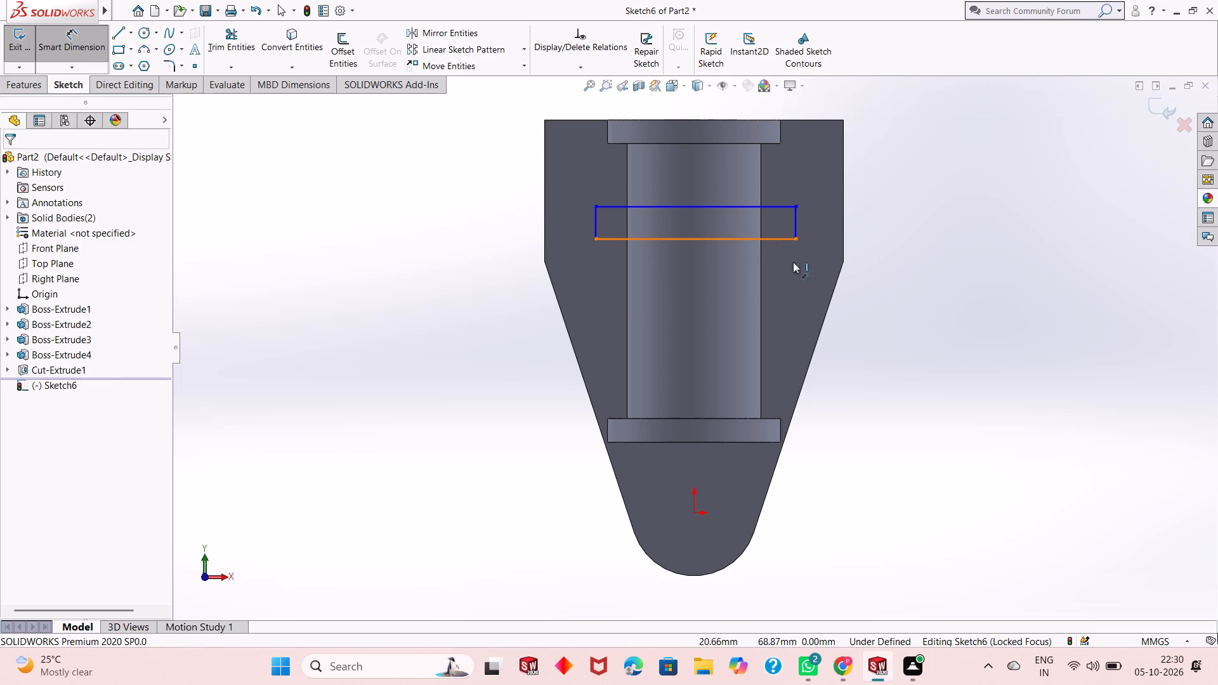
{"action": "left_click", "coordinate": [891, 355]}
{"action": "type", "text": "25+"}
{"action": "type", "text": "25+"}
{"action": "key", "text": "6"}
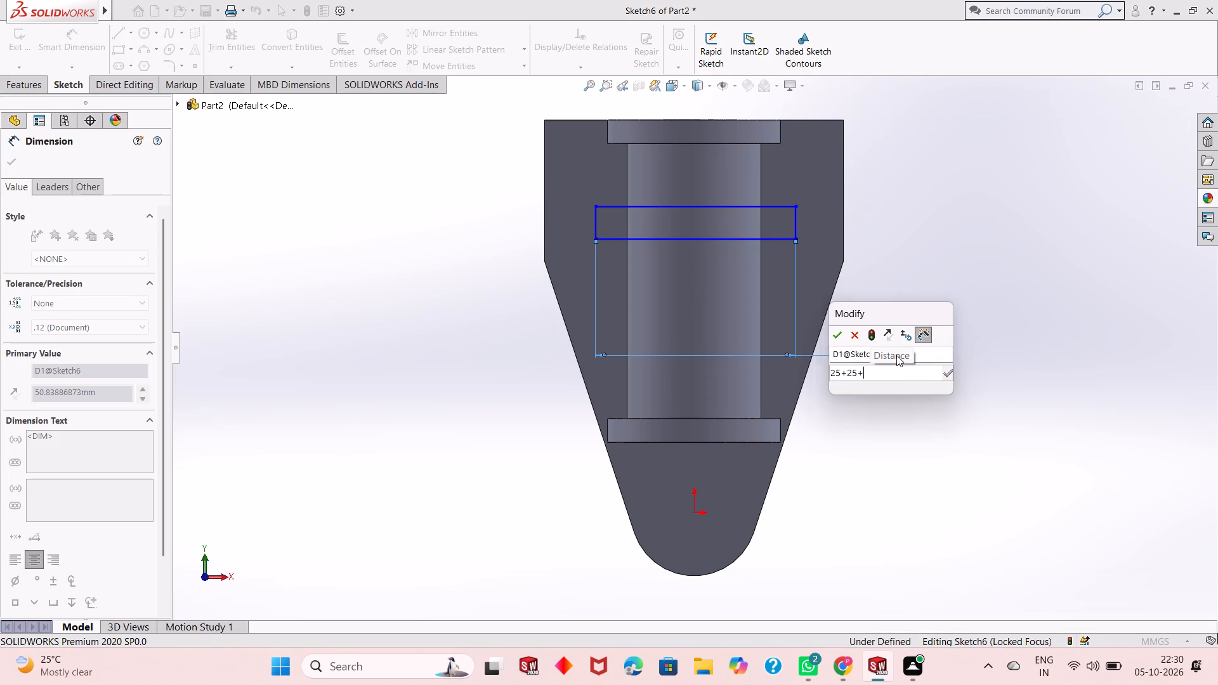
{"action": "key", "text": "Return"}
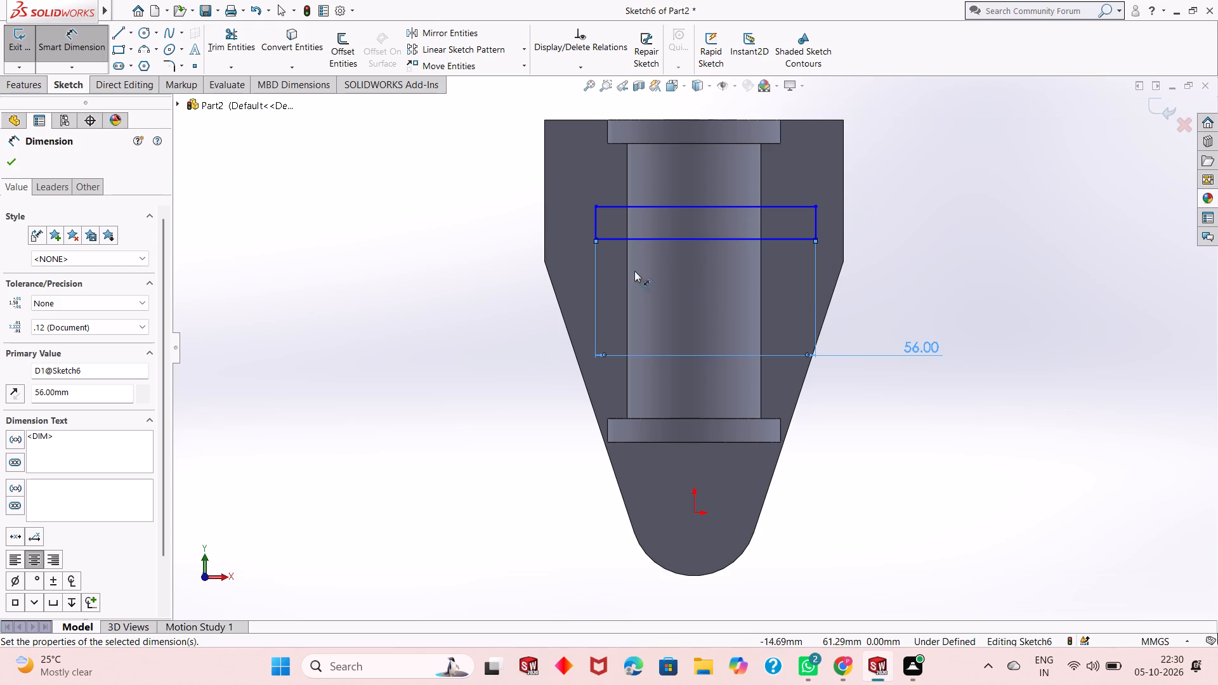
Dimension the horizontal distance from the rectangle's short side to the origin as 28 mm, entered as 56/2.
{"action": "left_click", "coordinate": [595, 229]}
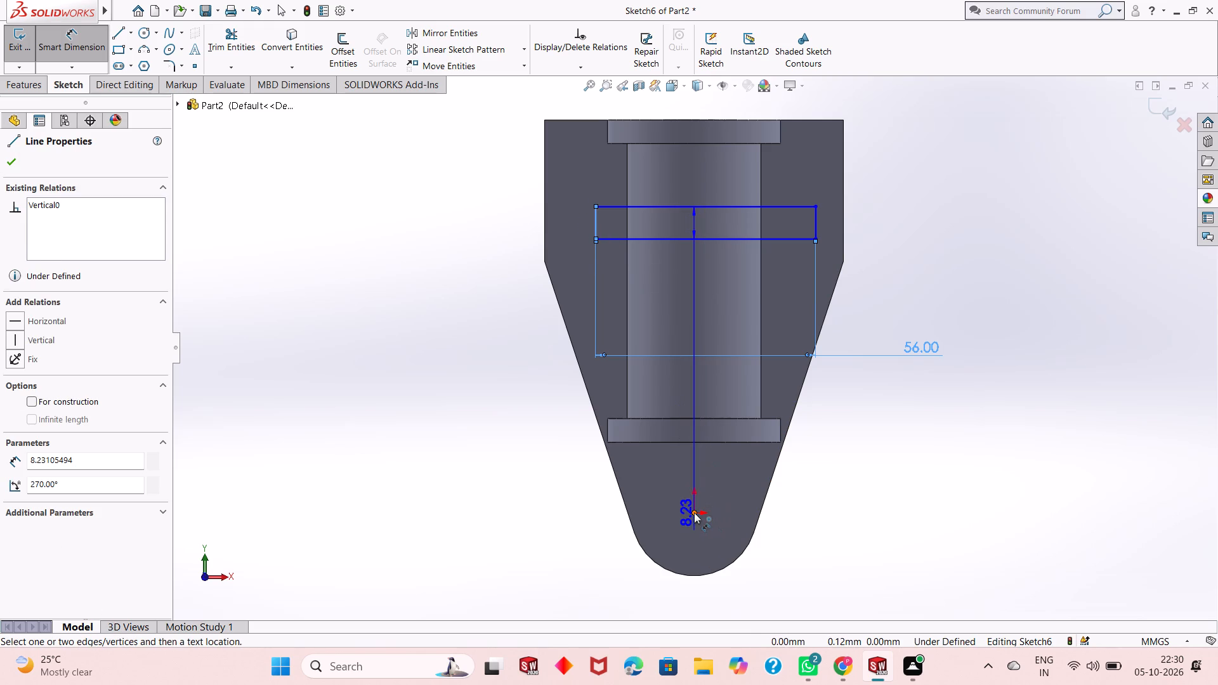
{"action": "left_click", "coordinate": [694, 513]}
{"action": "left_click", "coordinate": [702, 595]}
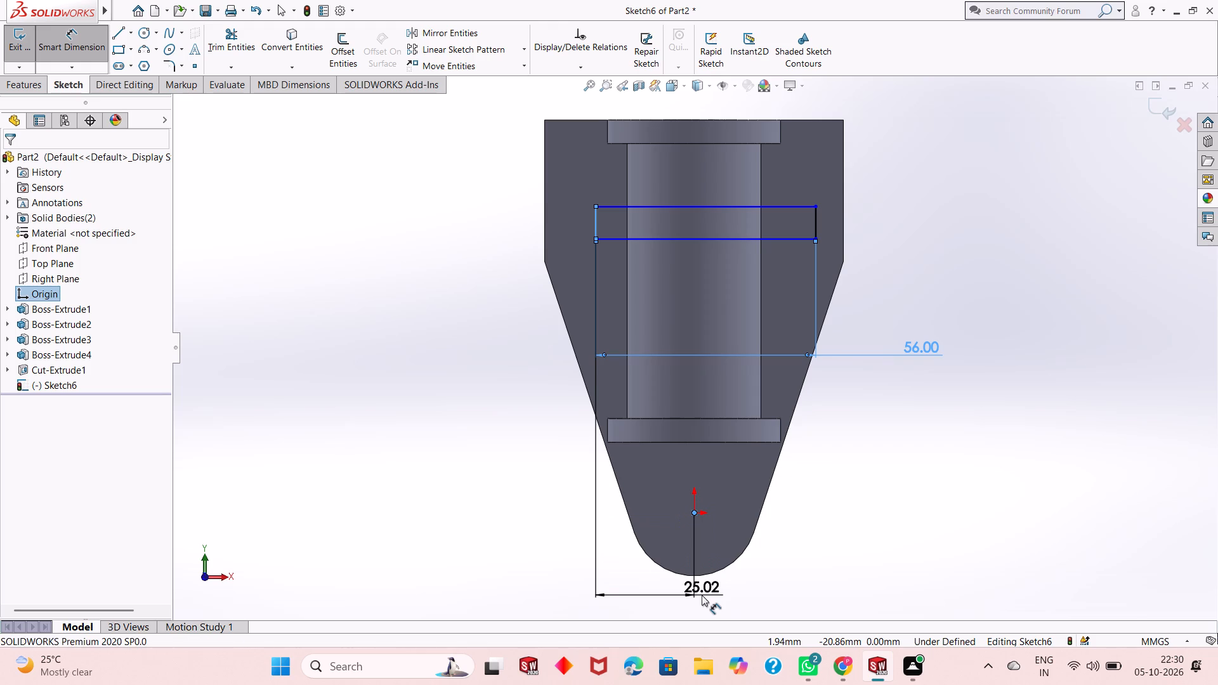
{"action": "type", "text": "56"}
{"action": "type", "text": "/2"}
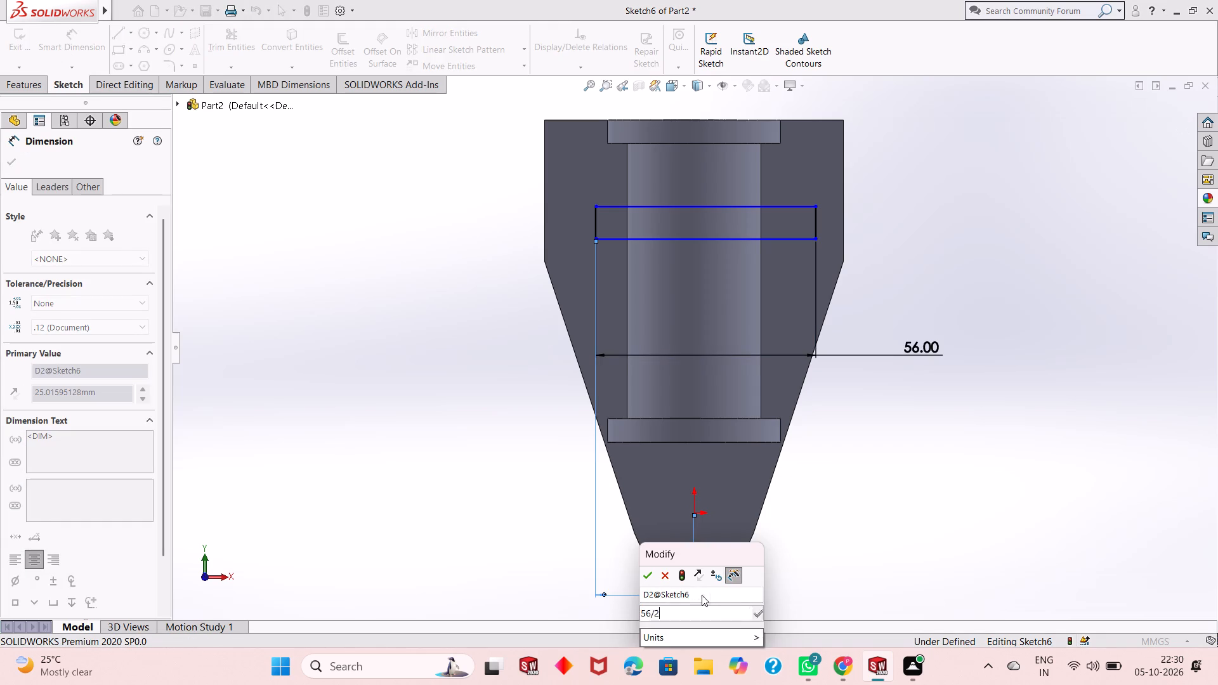
{"action": "key", "text": "Return"}
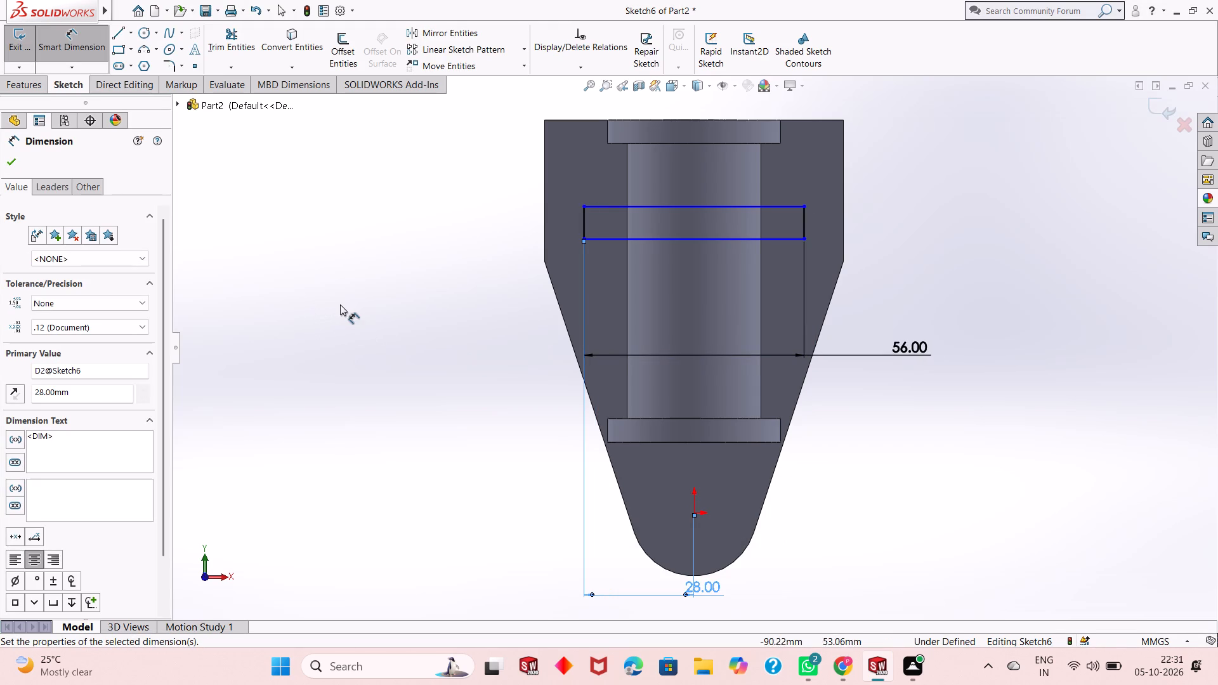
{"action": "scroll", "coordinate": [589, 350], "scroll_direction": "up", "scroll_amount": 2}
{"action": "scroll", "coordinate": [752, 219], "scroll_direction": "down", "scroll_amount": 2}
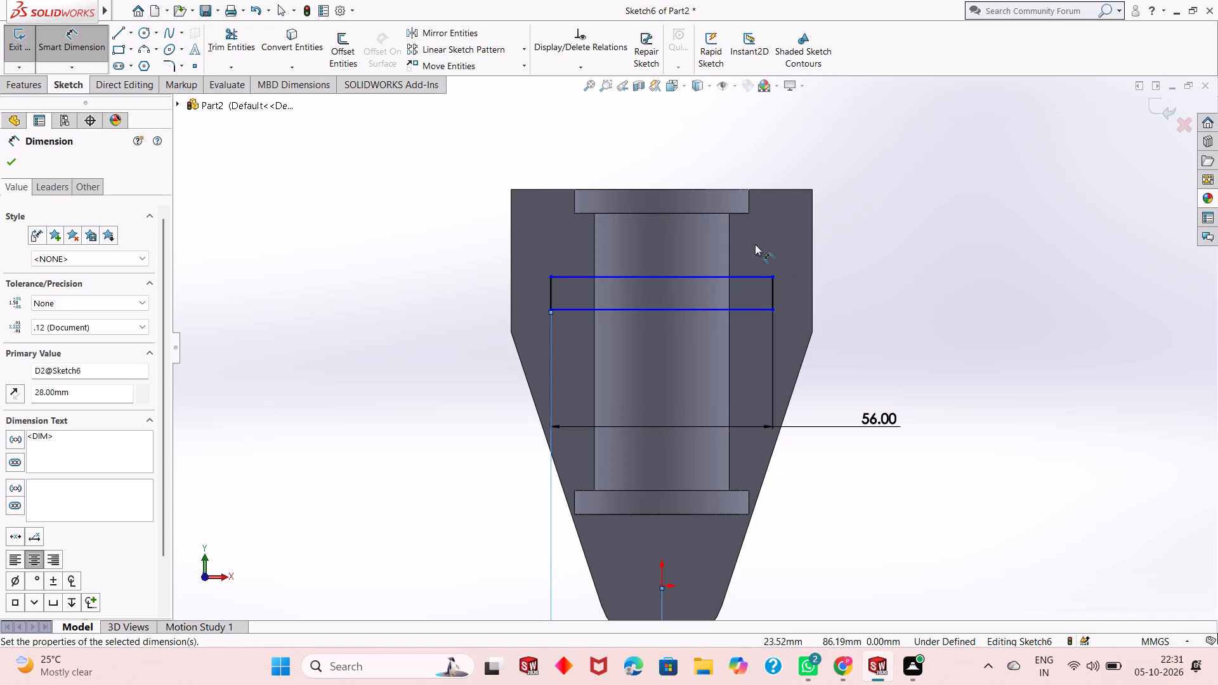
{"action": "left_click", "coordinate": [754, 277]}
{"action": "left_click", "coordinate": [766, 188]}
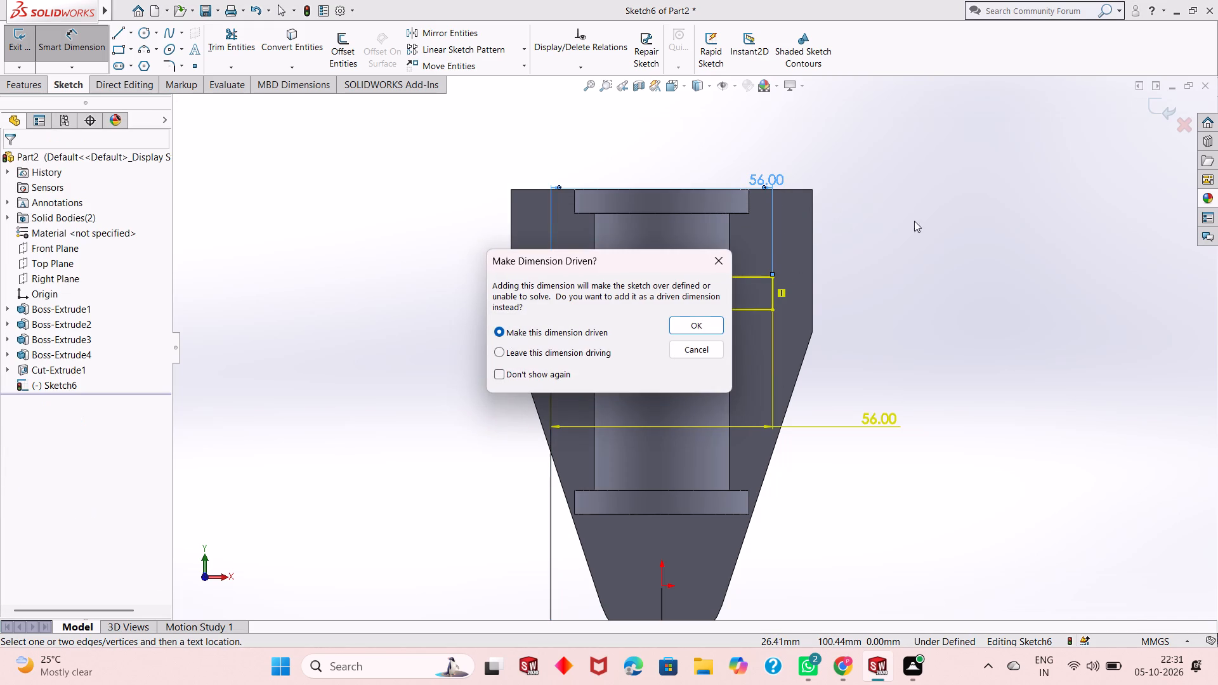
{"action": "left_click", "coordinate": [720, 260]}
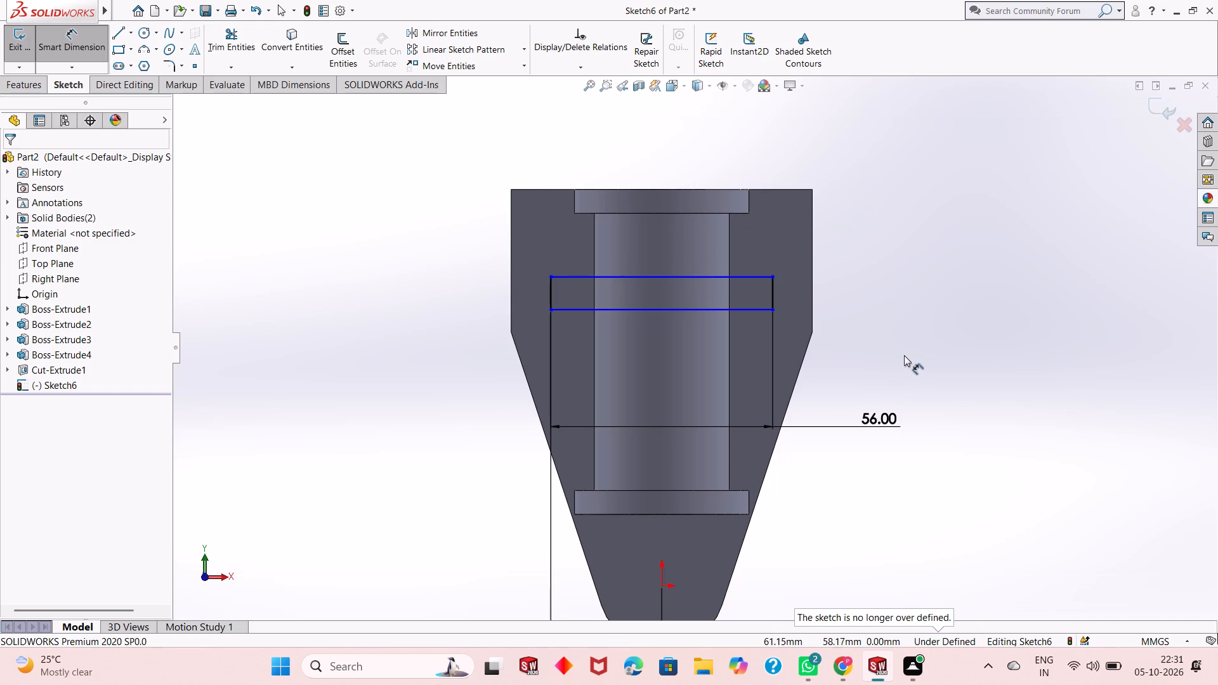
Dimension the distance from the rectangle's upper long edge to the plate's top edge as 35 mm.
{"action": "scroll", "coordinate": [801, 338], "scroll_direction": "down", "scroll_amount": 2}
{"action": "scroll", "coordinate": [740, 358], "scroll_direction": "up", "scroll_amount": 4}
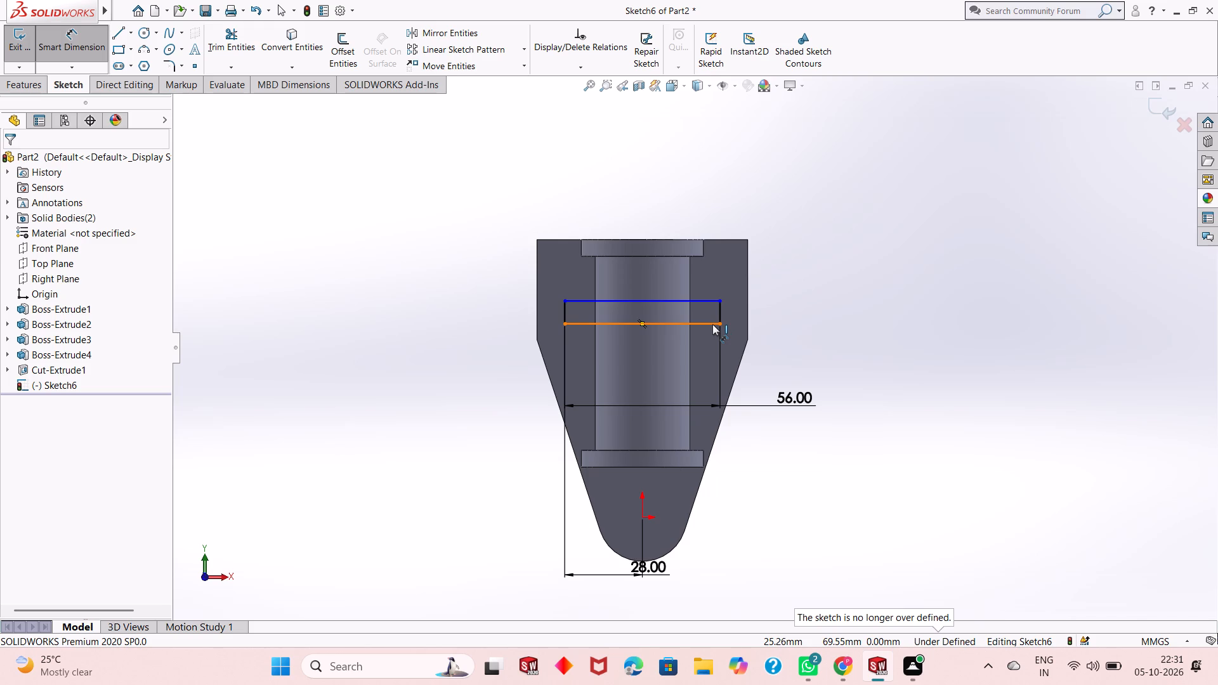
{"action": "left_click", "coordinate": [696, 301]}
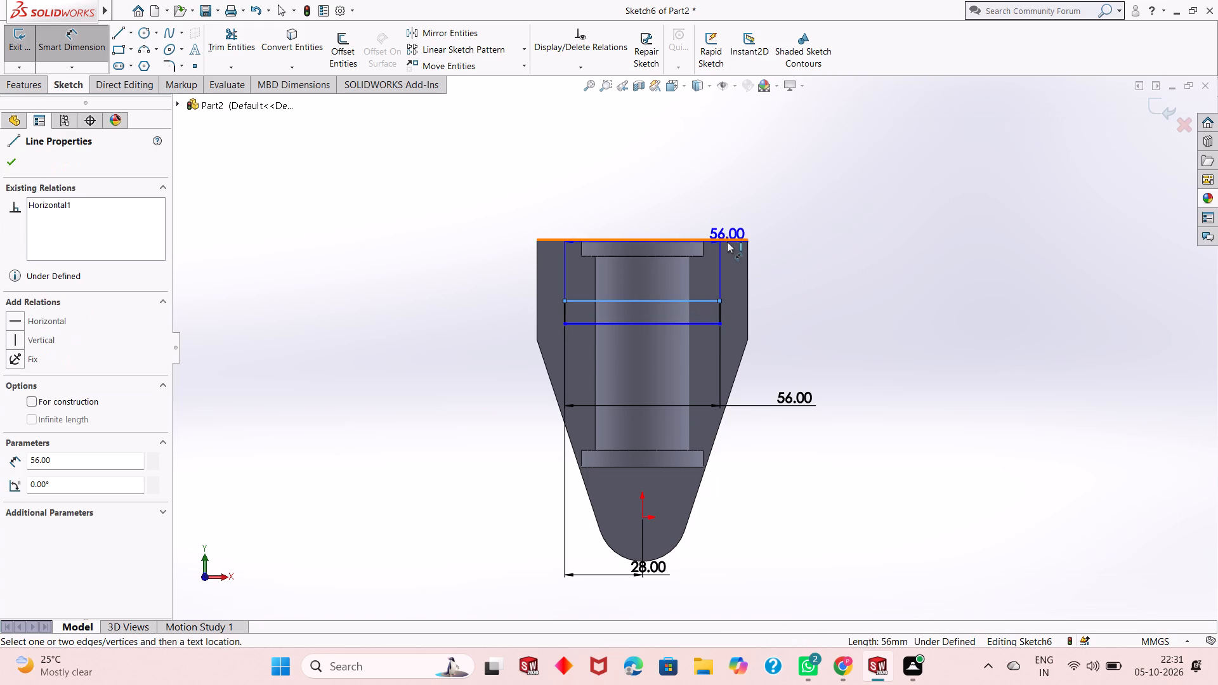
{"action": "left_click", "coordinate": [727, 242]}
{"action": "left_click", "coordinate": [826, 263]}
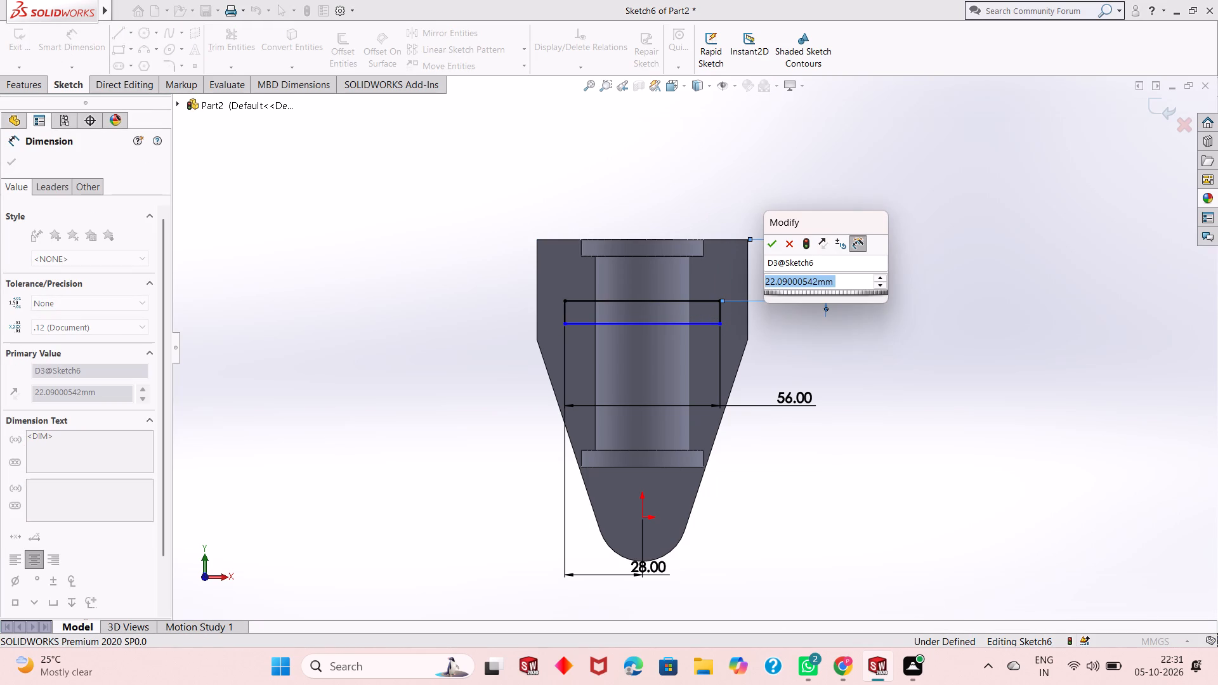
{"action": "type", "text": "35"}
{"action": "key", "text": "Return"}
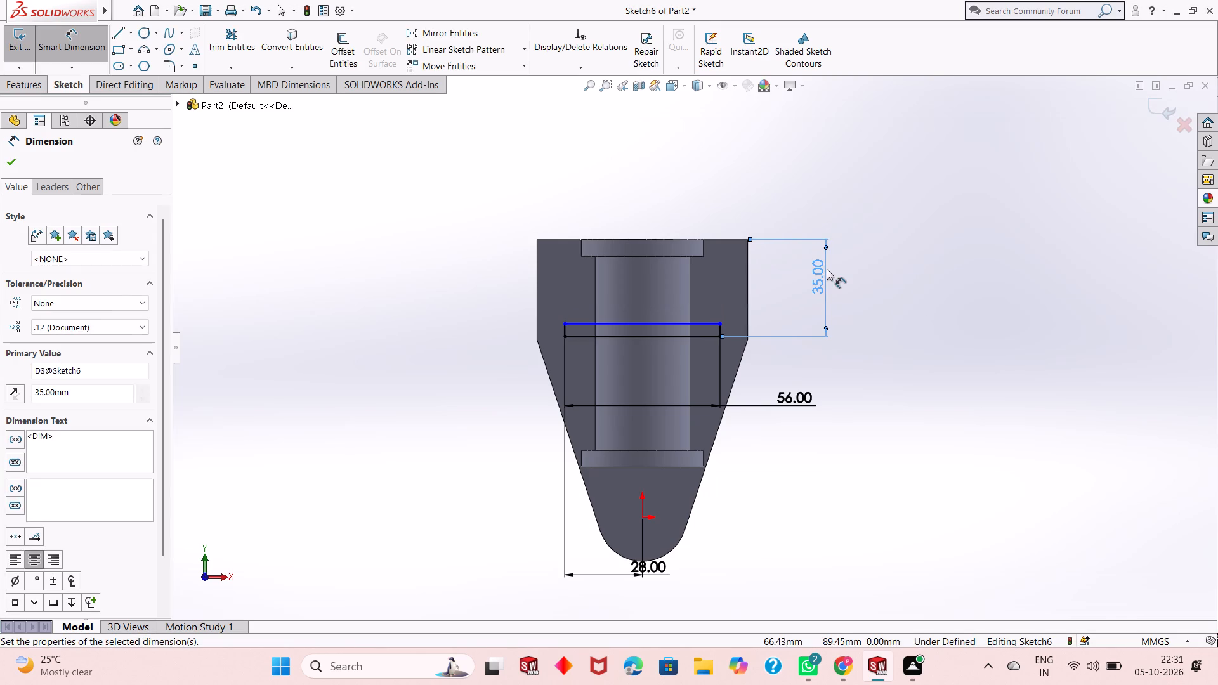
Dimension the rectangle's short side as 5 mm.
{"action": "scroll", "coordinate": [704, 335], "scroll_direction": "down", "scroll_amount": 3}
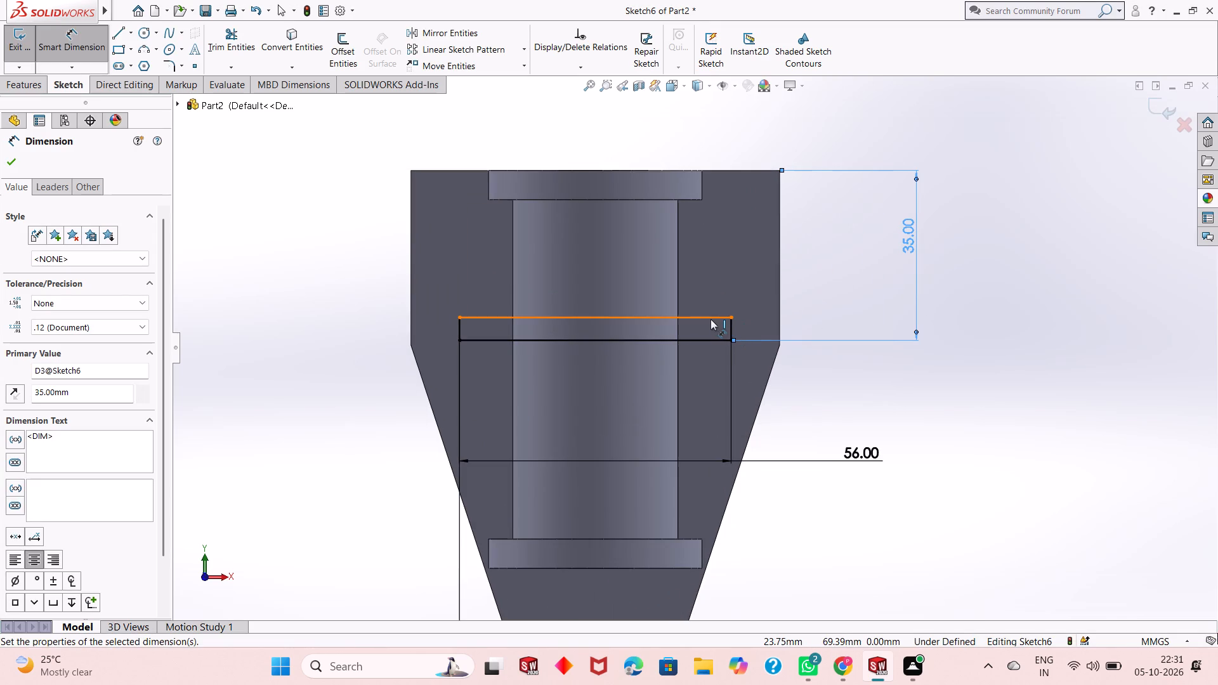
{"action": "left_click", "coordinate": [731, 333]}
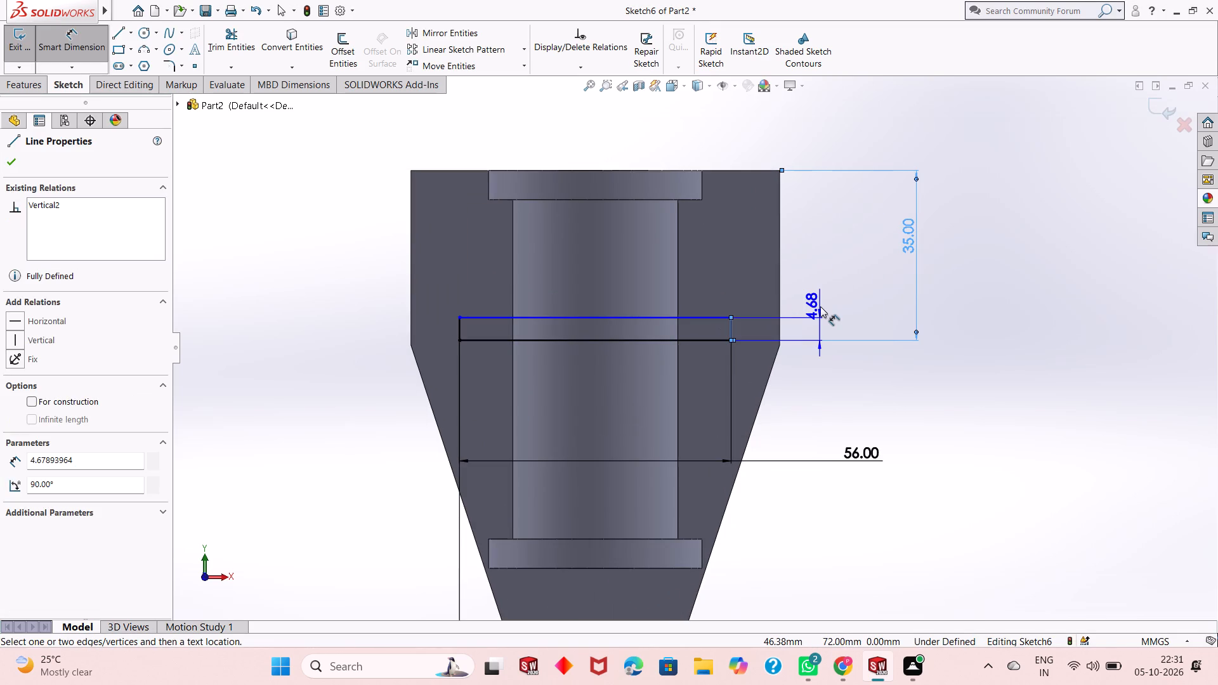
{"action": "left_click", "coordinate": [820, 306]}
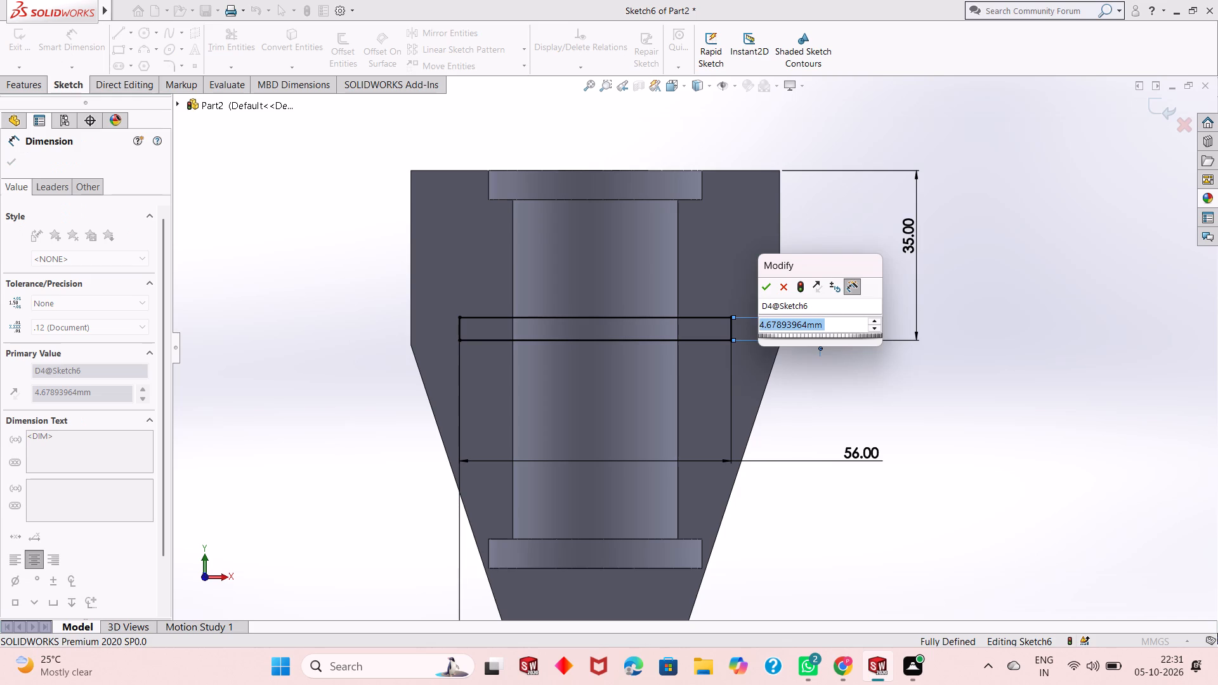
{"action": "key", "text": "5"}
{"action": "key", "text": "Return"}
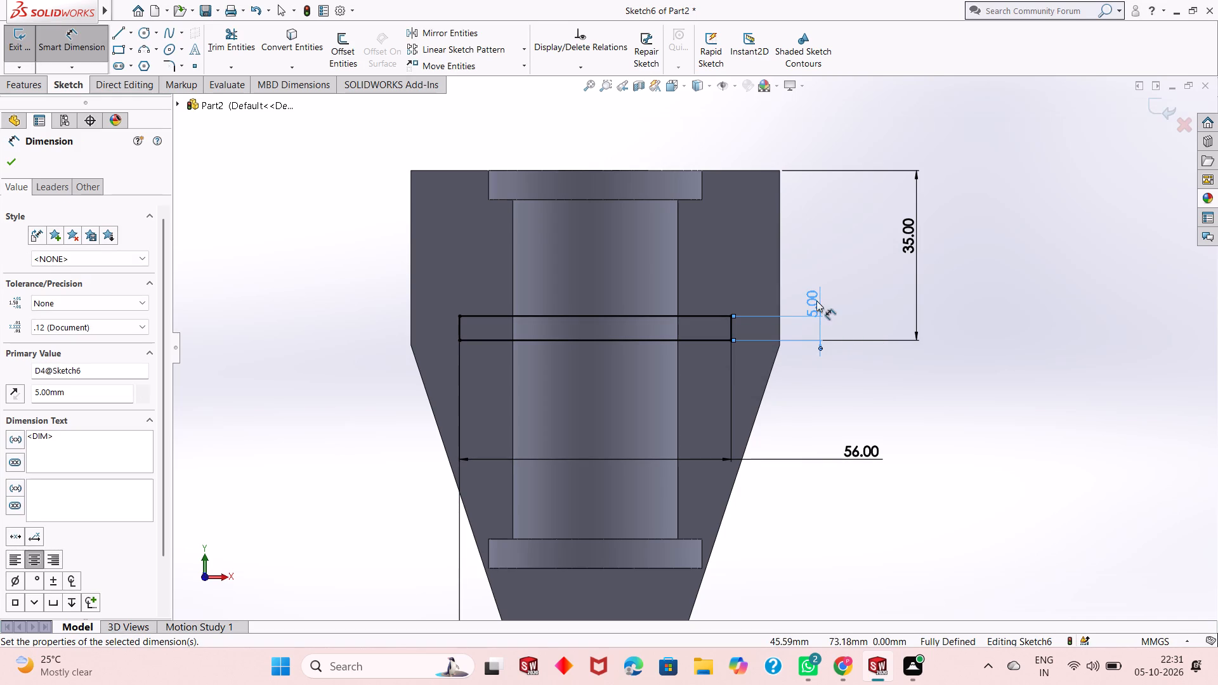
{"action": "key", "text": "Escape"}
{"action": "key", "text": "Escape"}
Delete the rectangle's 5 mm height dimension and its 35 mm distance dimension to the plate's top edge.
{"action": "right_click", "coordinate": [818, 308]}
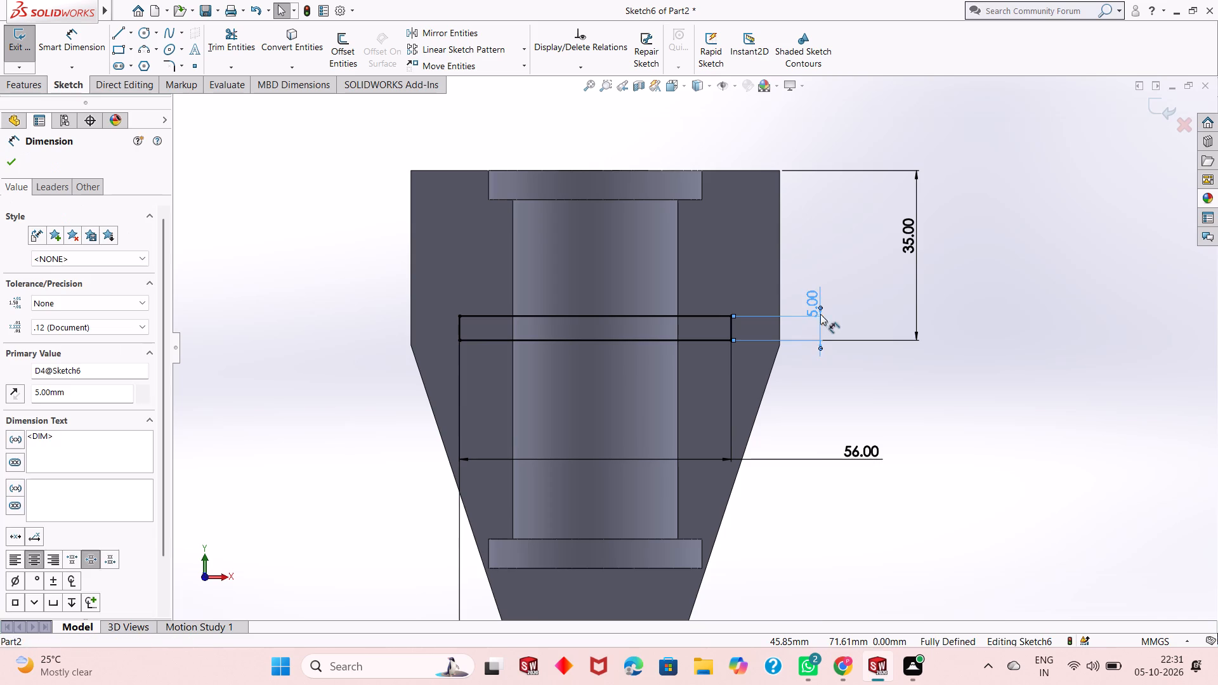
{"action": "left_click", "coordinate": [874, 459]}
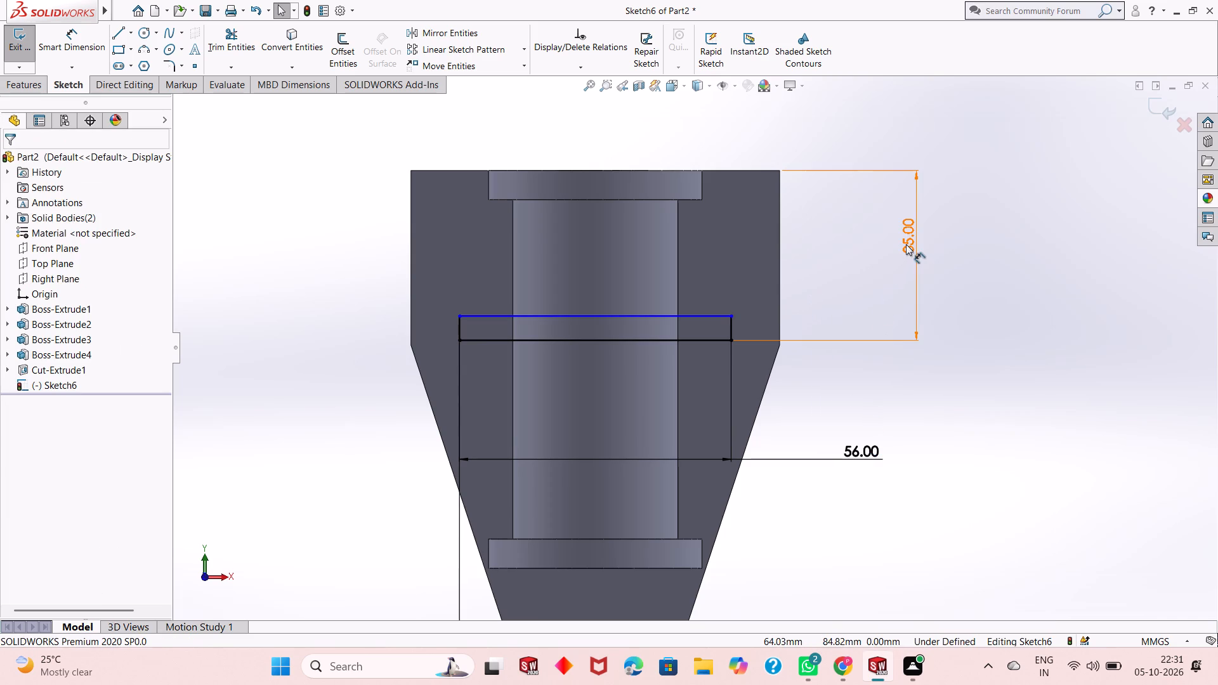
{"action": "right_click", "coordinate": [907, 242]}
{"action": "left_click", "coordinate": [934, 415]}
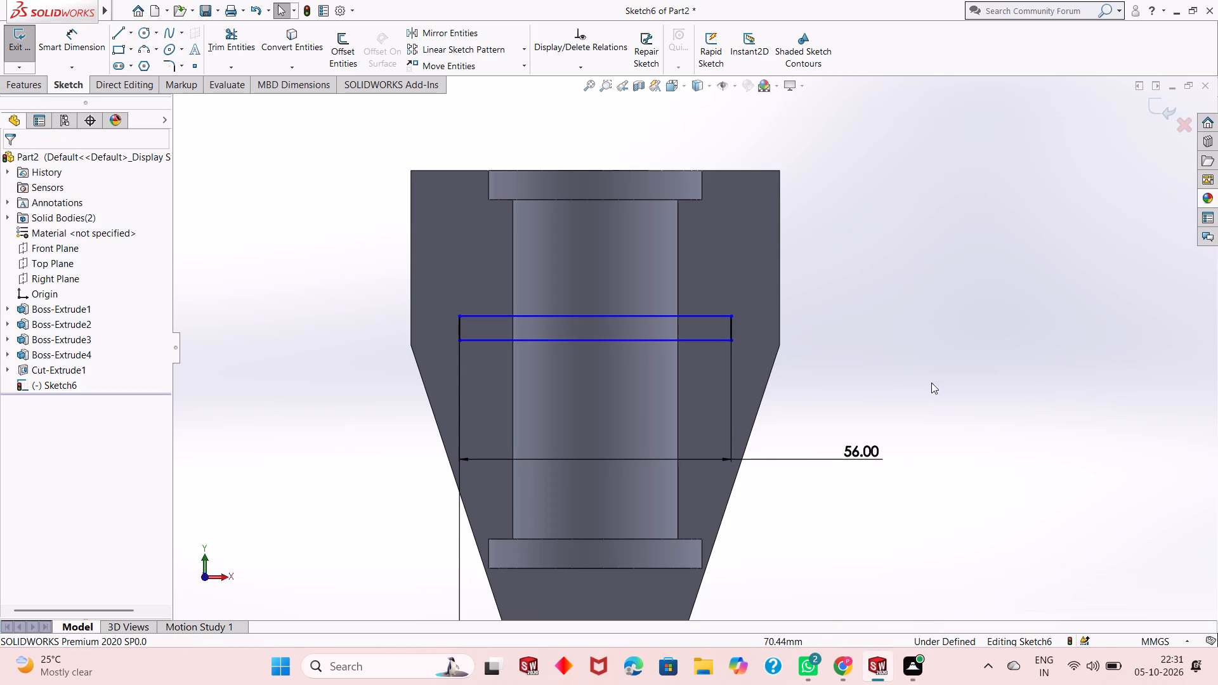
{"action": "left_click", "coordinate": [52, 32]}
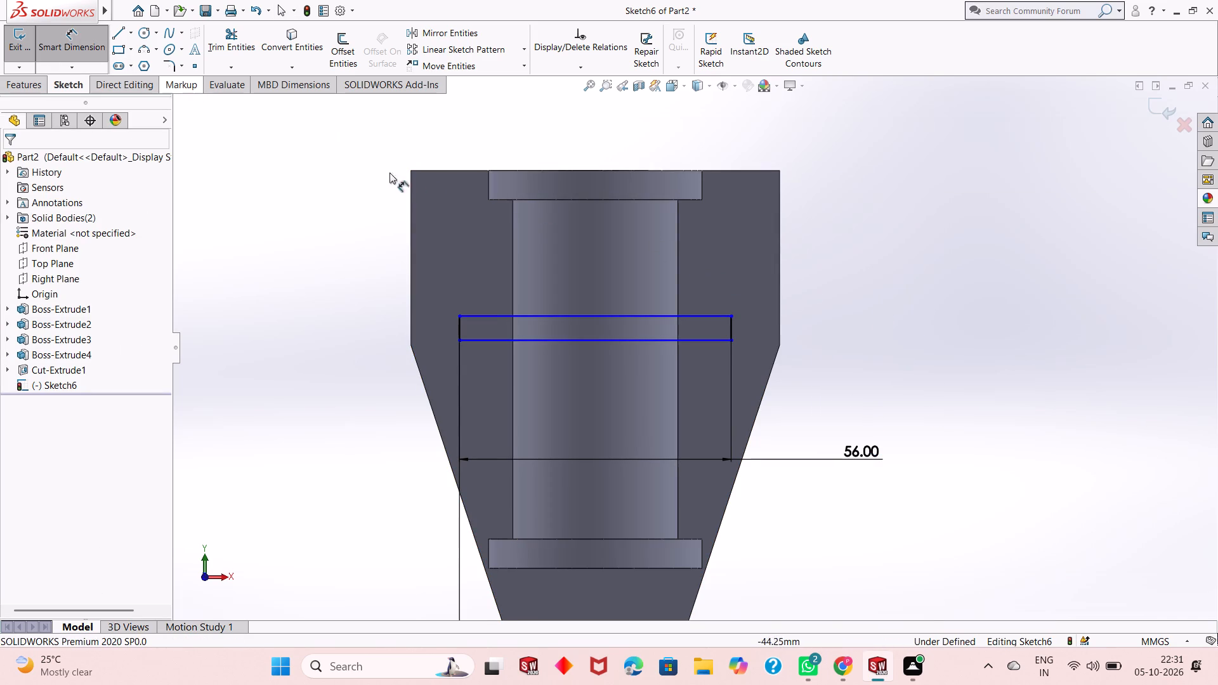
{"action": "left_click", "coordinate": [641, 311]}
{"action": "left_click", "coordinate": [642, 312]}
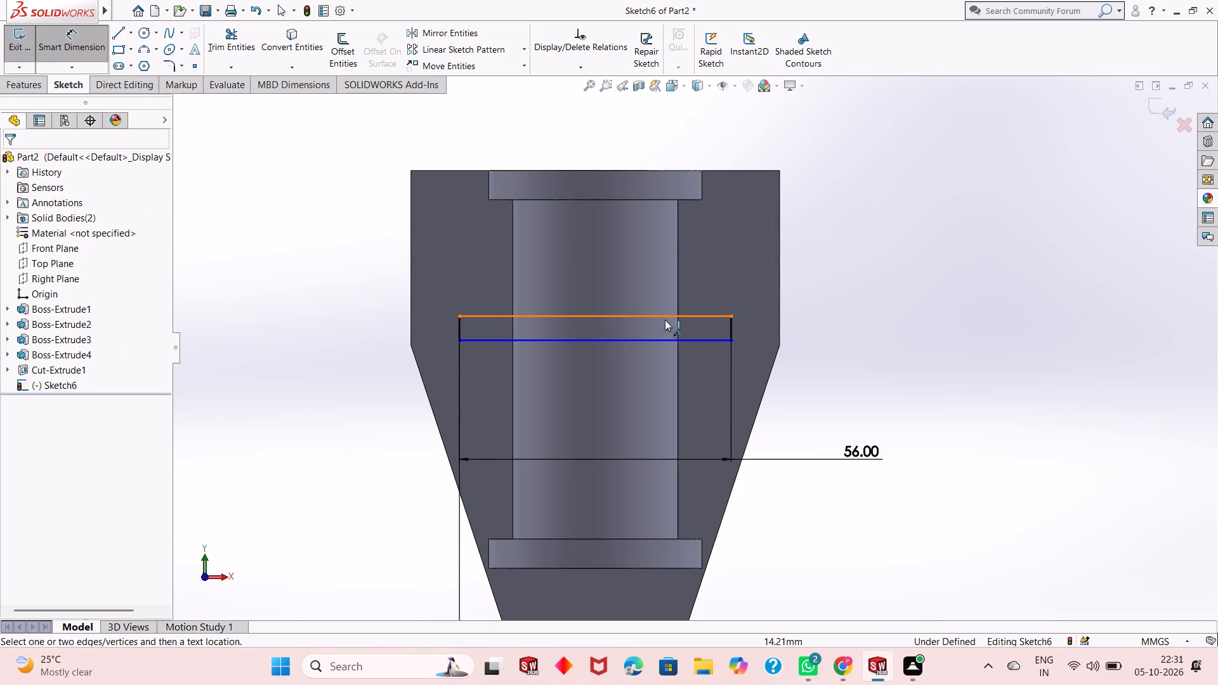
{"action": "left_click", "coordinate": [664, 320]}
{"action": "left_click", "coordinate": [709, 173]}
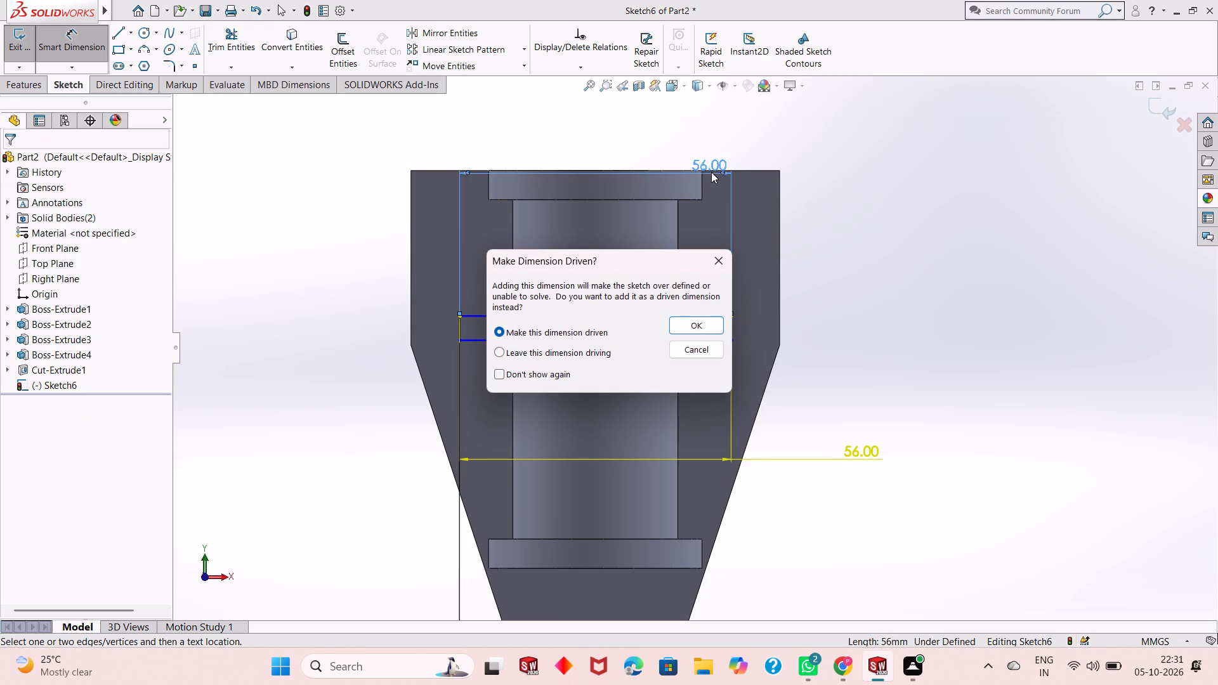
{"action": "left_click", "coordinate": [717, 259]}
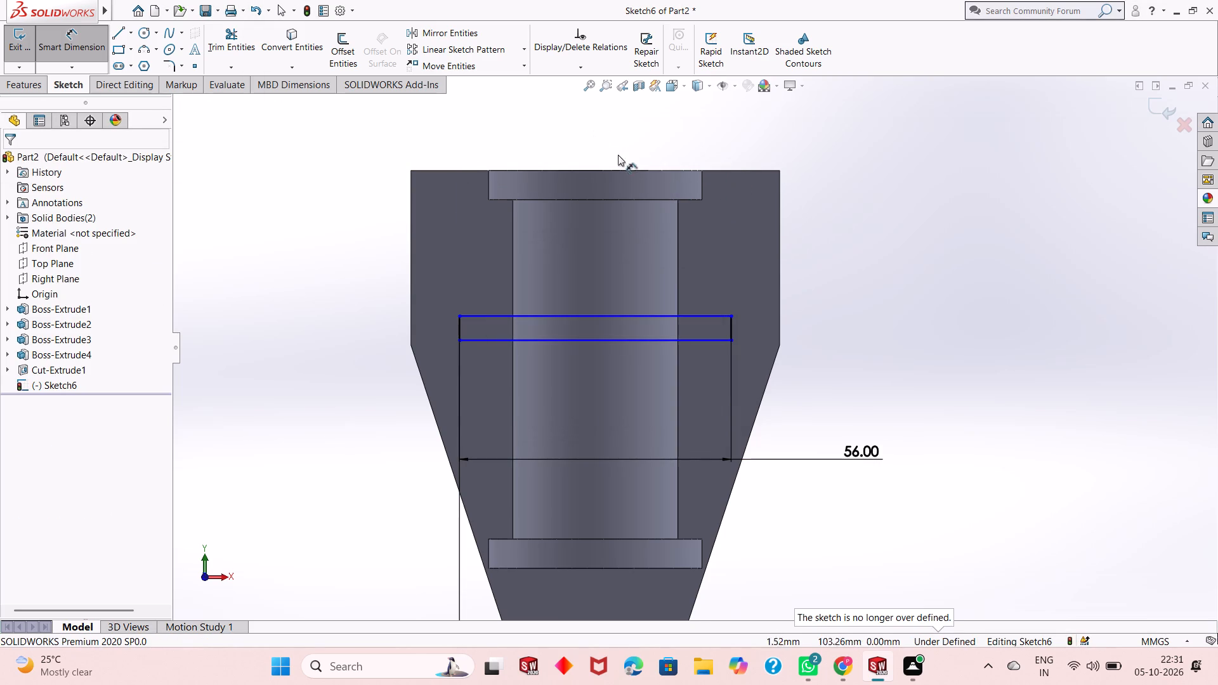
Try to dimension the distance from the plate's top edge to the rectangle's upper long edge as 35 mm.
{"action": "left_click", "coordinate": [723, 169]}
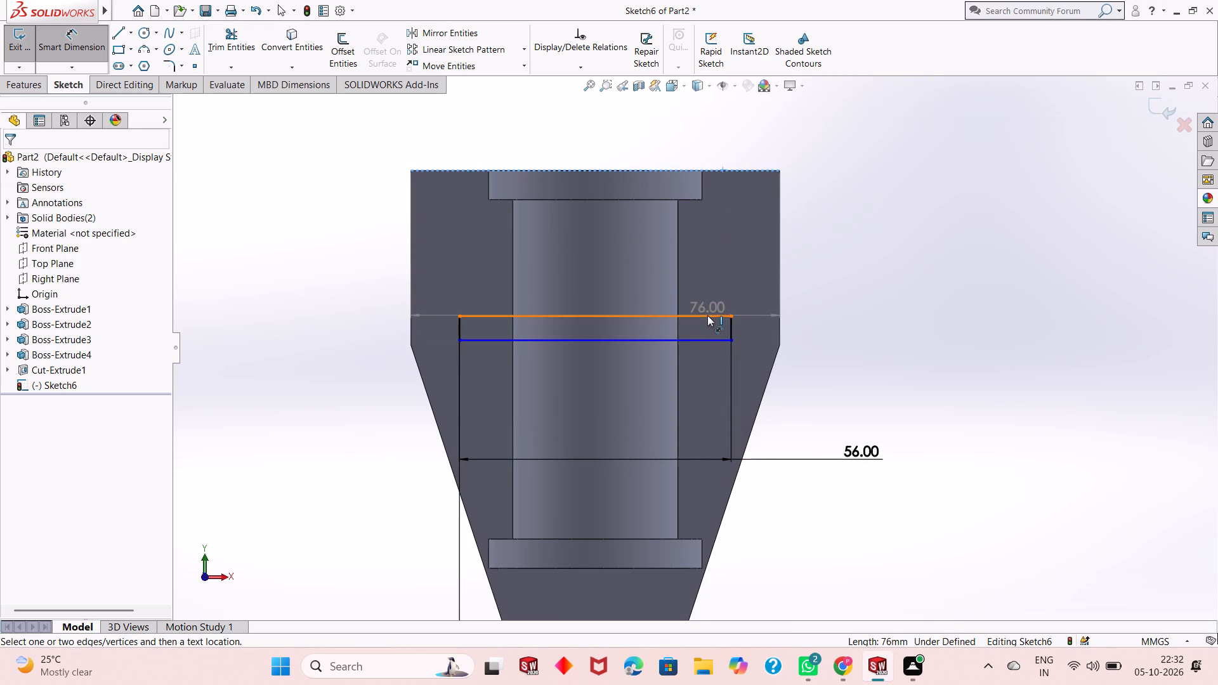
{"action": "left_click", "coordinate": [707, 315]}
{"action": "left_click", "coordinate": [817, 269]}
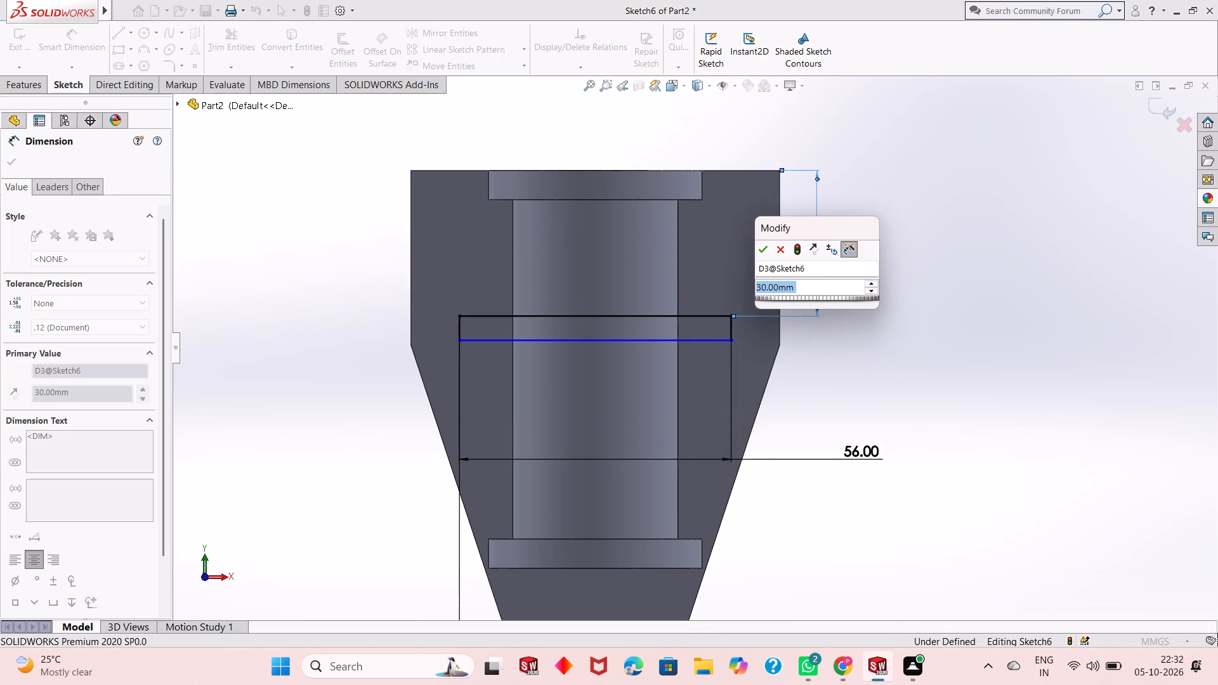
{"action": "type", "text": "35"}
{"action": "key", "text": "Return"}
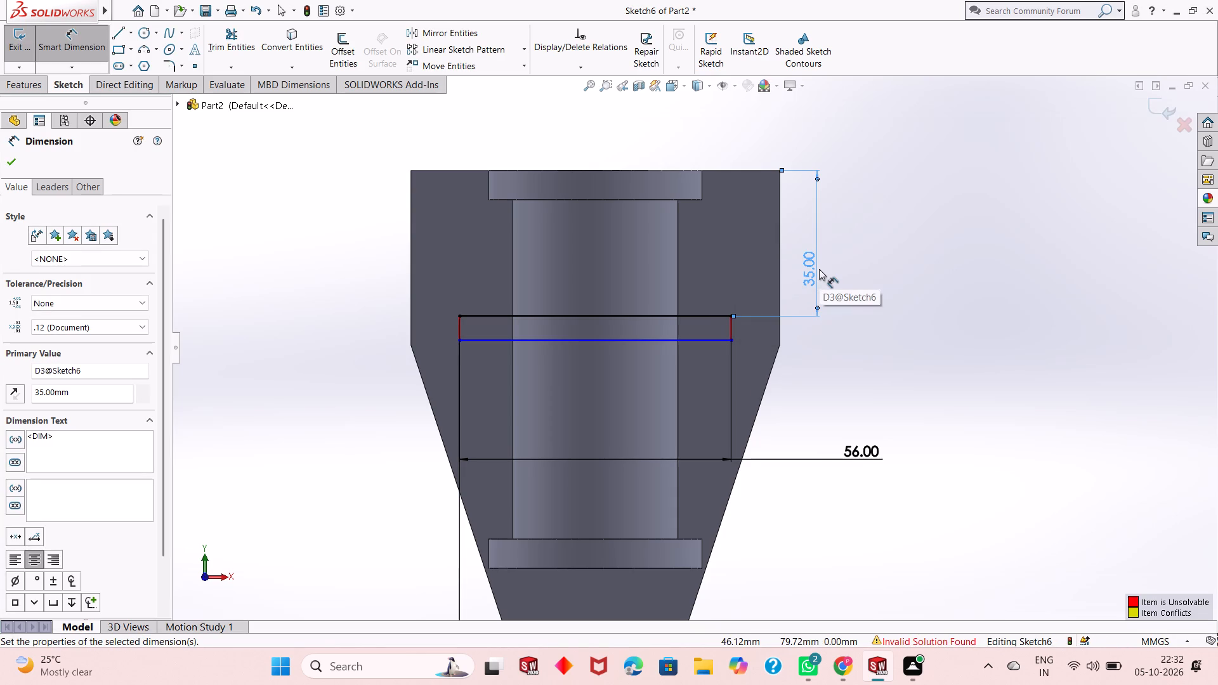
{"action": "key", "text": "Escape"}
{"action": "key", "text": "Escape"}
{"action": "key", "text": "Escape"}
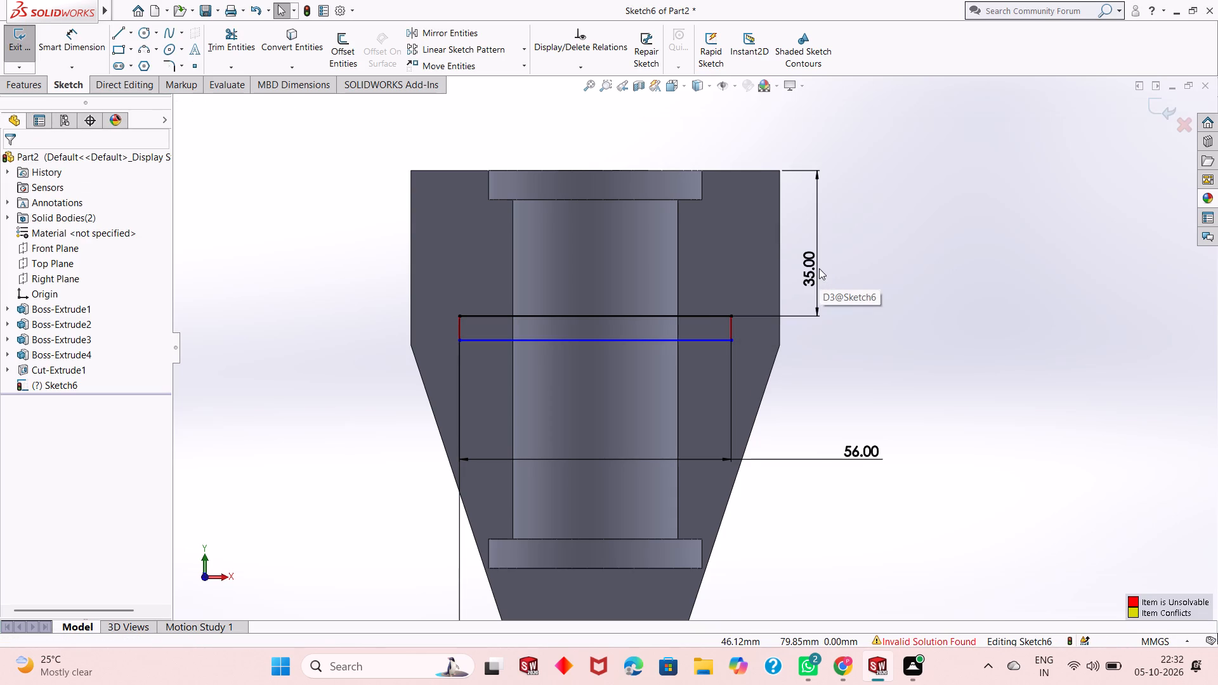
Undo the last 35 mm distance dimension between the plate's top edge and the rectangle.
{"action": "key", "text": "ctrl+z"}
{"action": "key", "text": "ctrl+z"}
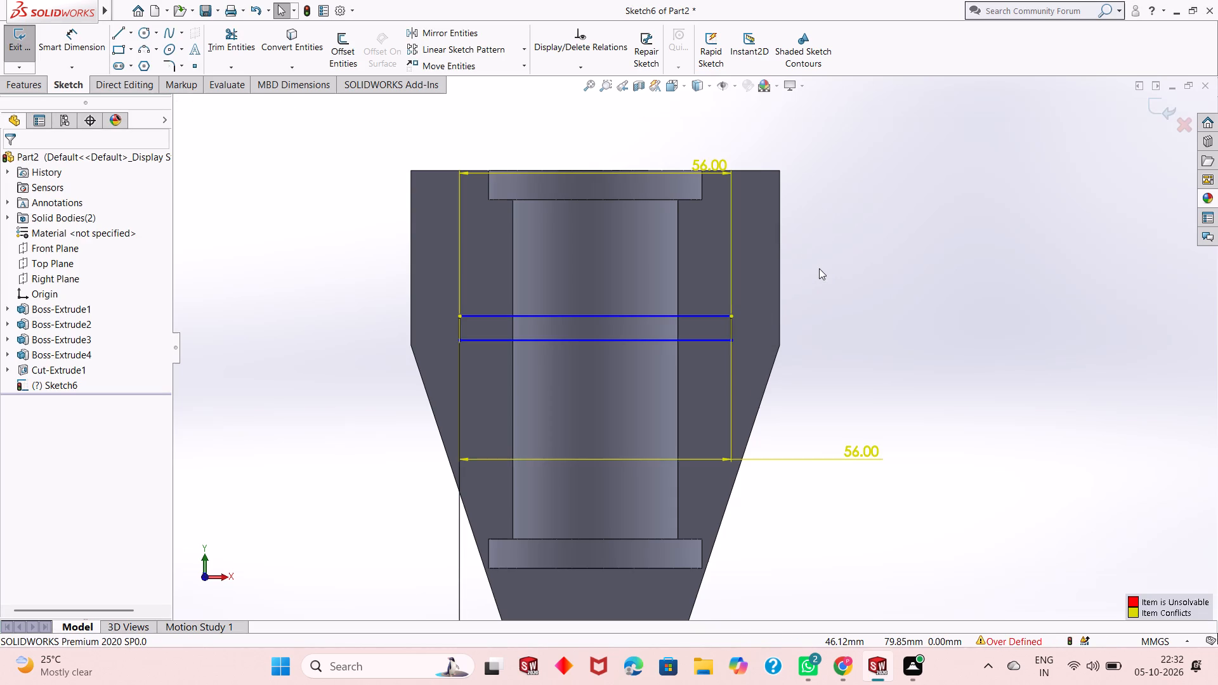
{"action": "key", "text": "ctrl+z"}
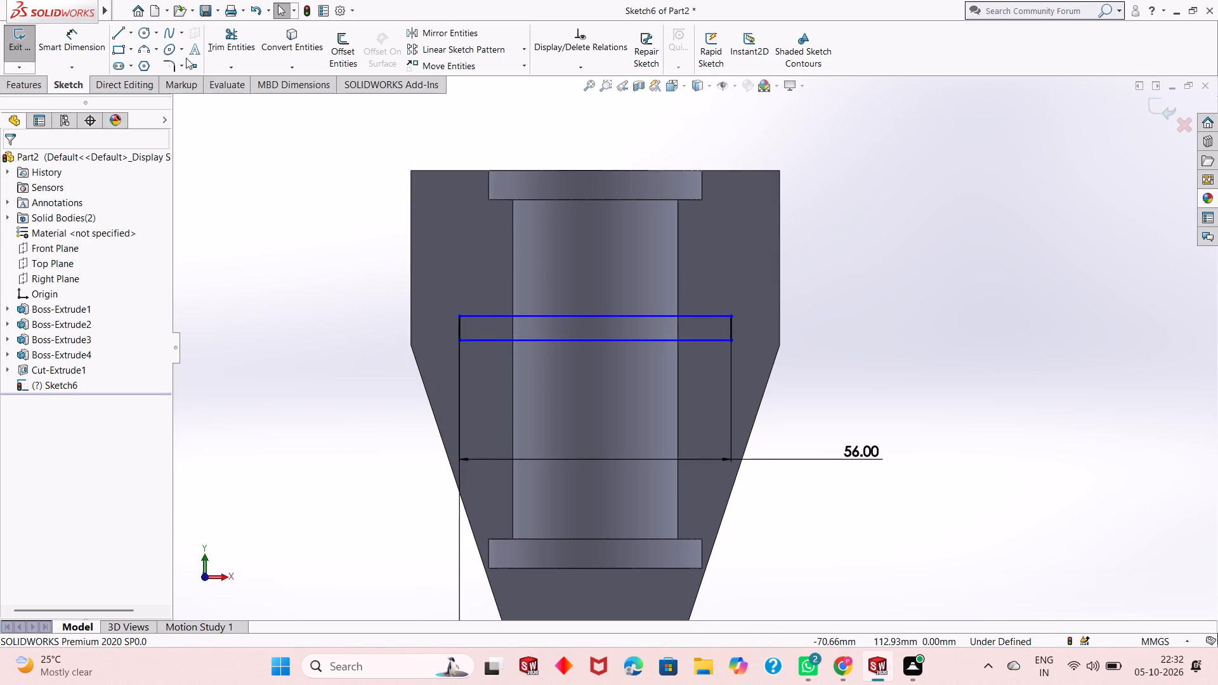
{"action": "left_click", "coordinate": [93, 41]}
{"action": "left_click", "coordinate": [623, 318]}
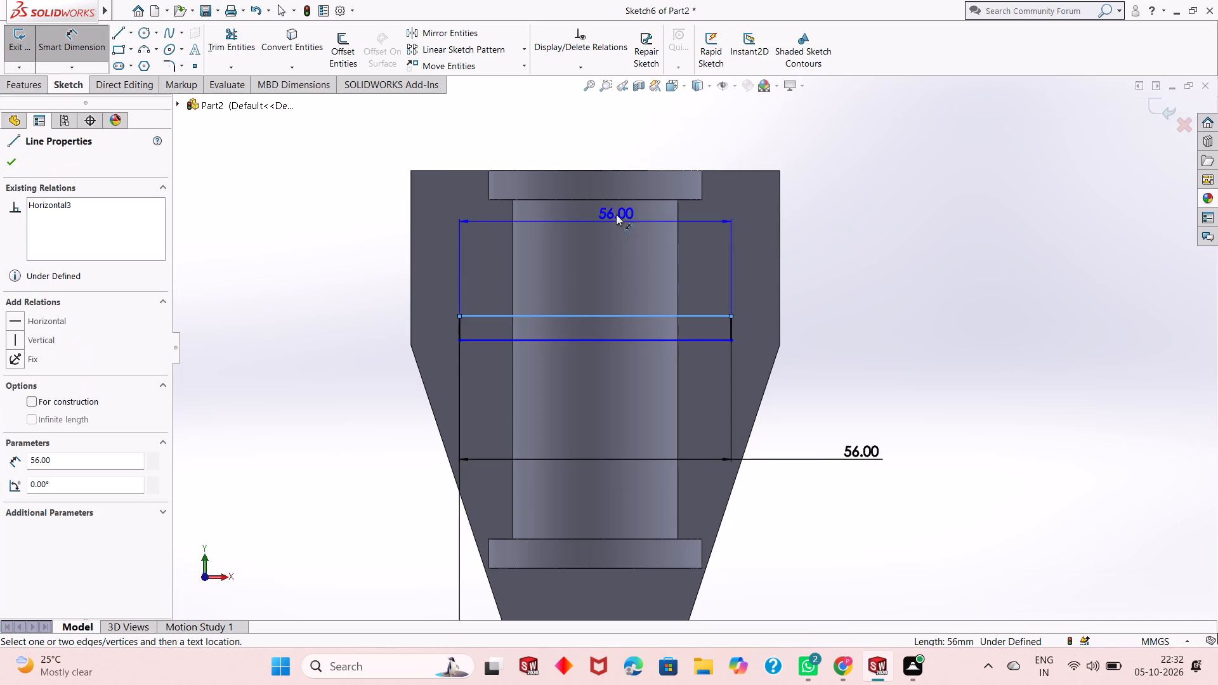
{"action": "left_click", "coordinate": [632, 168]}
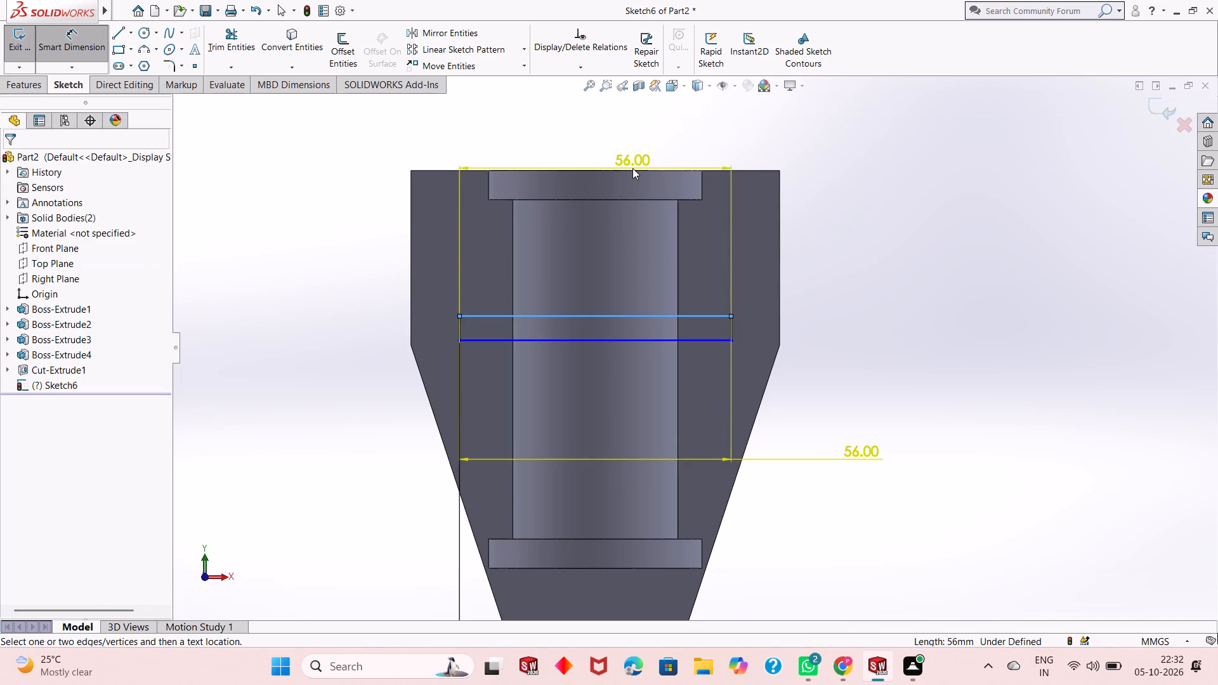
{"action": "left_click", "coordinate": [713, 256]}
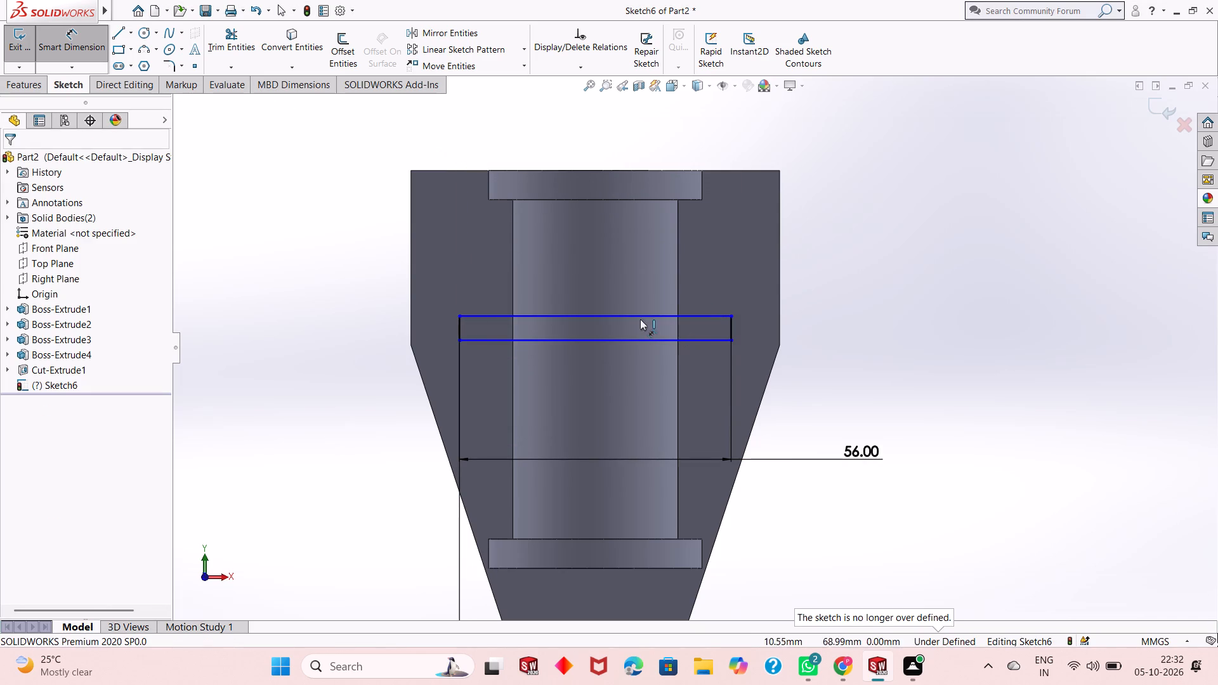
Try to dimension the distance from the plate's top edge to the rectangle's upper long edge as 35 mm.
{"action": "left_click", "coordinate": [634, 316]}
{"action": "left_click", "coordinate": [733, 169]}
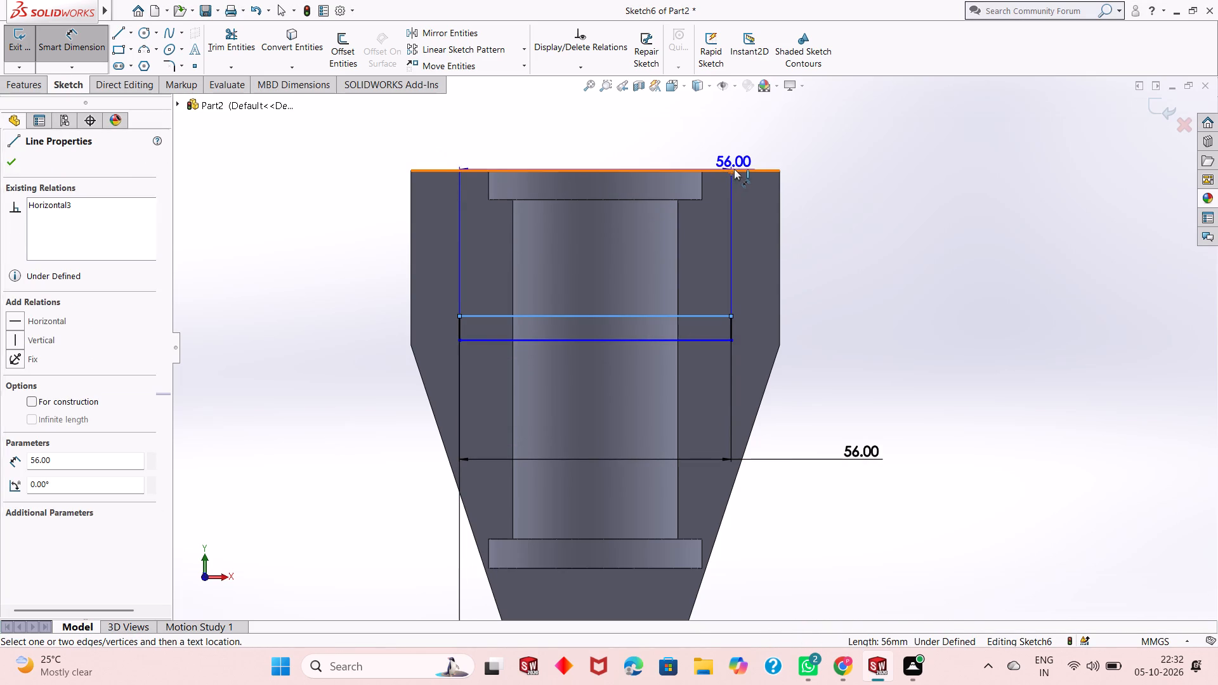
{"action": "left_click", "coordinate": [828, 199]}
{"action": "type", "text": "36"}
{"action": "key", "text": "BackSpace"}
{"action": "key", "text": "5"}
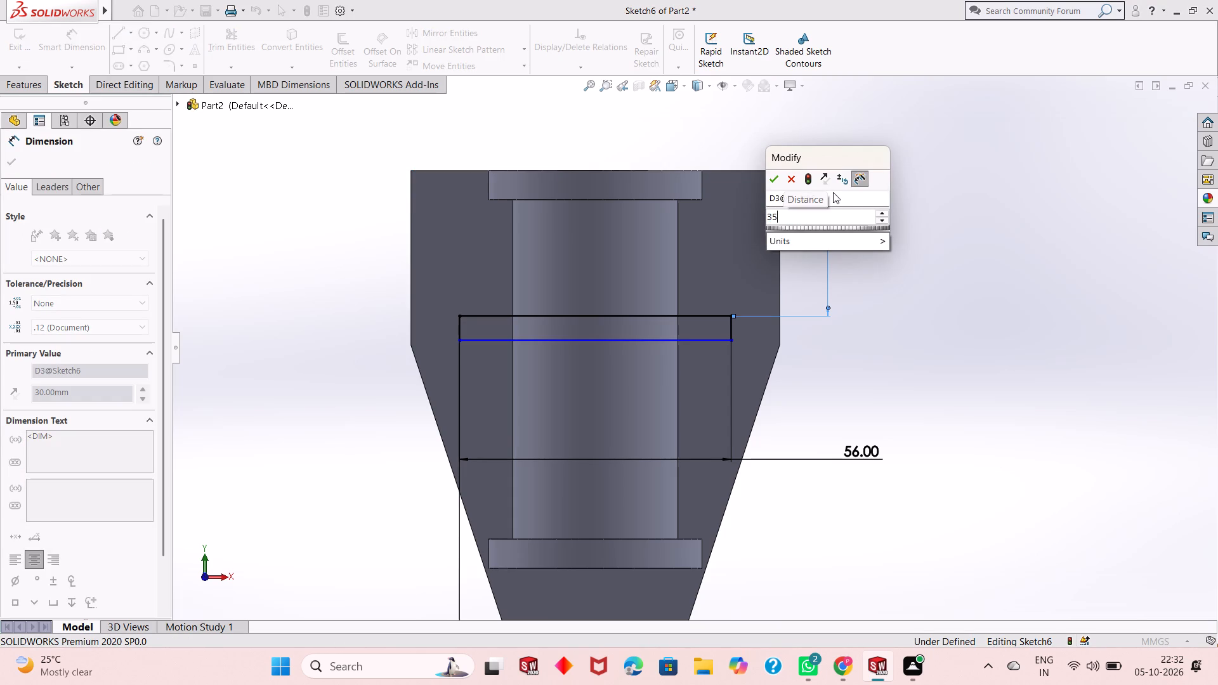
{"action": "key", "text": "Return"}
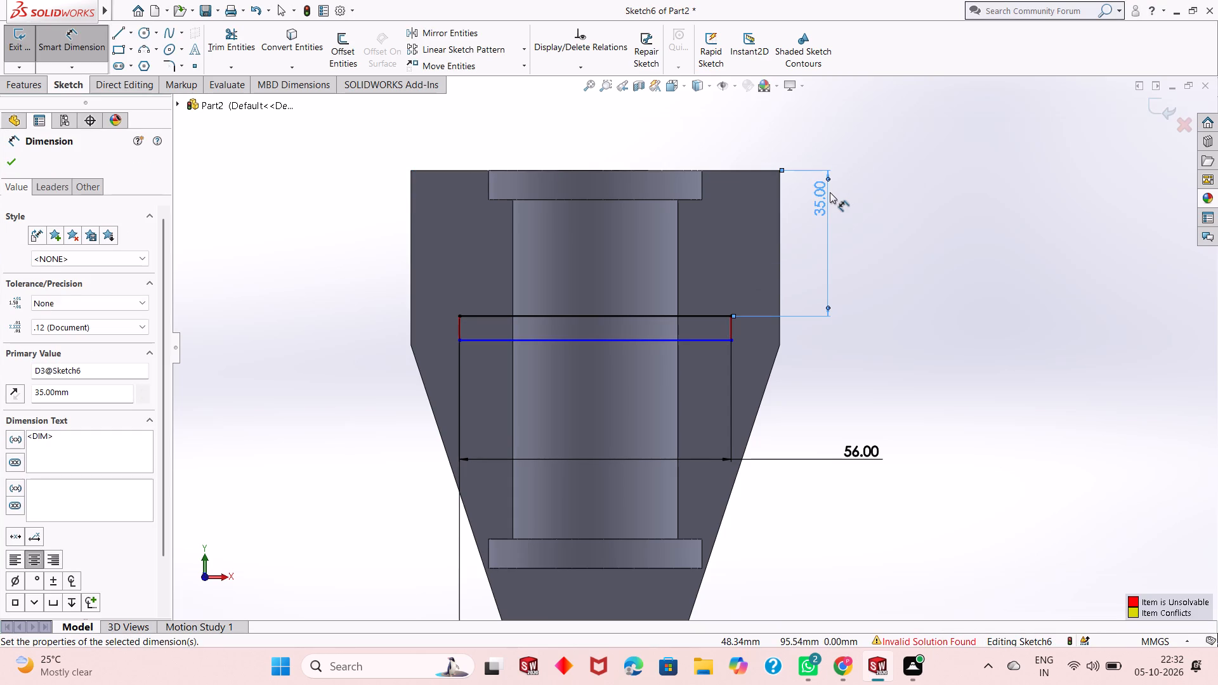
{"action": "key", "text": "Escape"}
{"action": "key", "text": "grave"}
Undo the sketch changes back to the point where the rectangle has a 22.09 mm distance dimension to the plate's top edge.
{"action": "key", "text": "ctrl+z"}
{"action": "key", "text": "ctrl+z"}
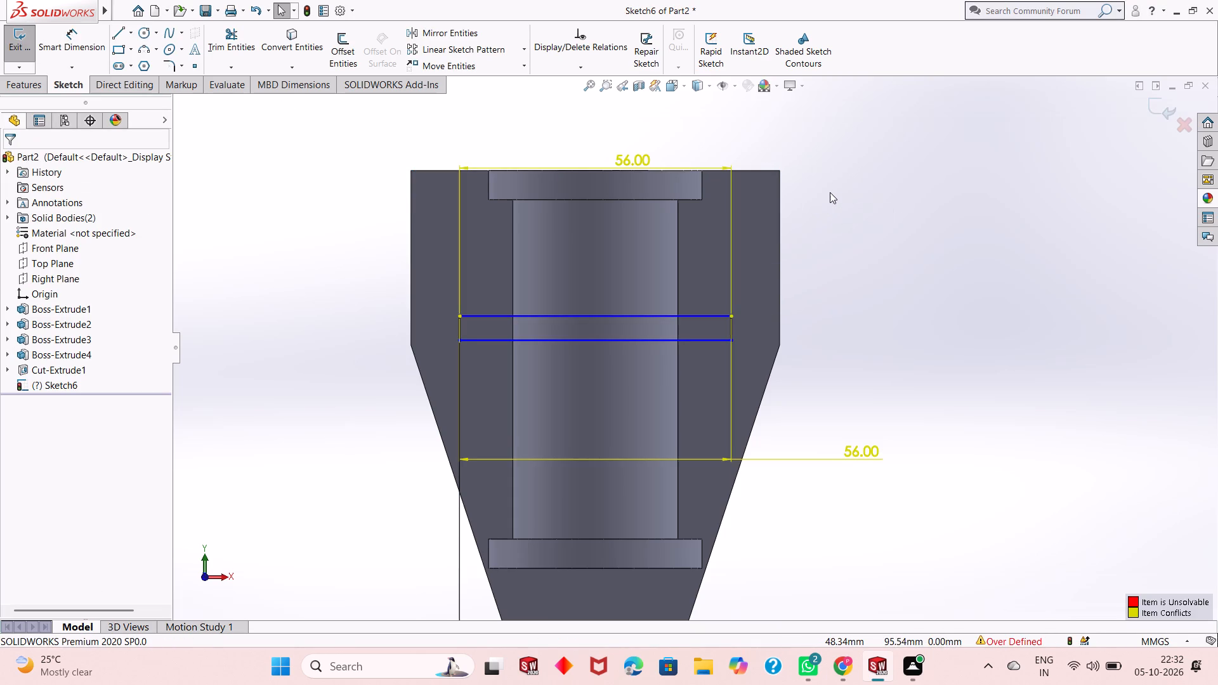
{"action": "key", "text": "ctrl+z"}
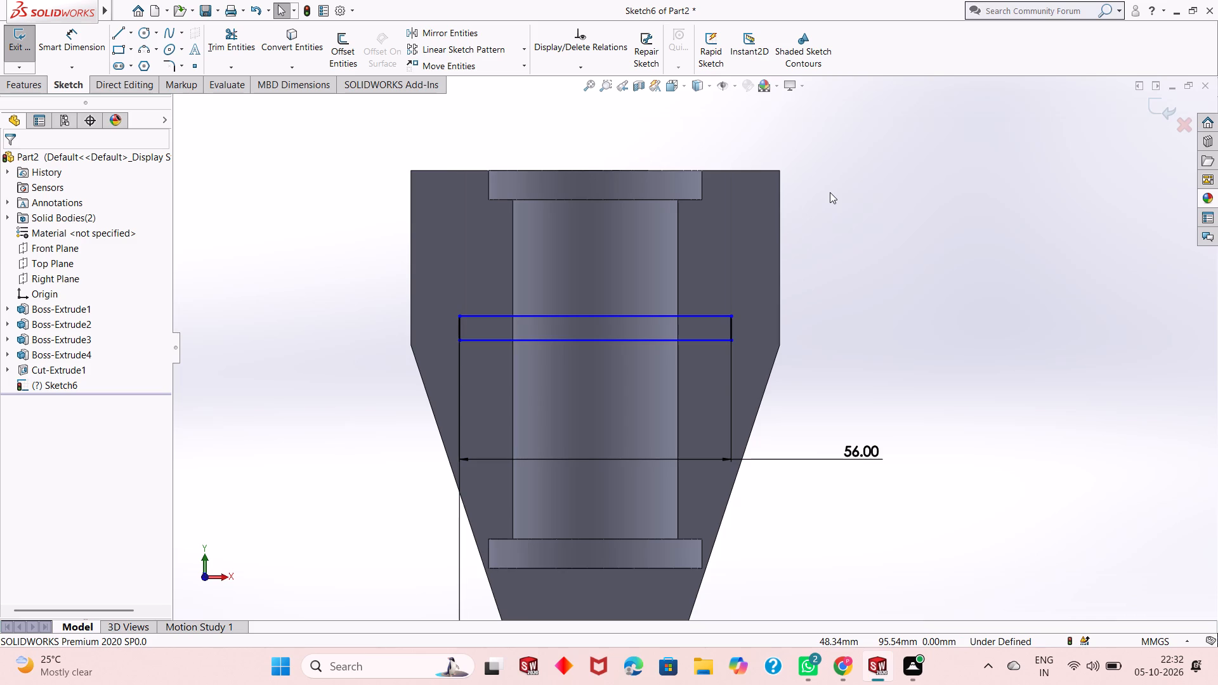
{"action": "key", "text": "ctrl+z"}
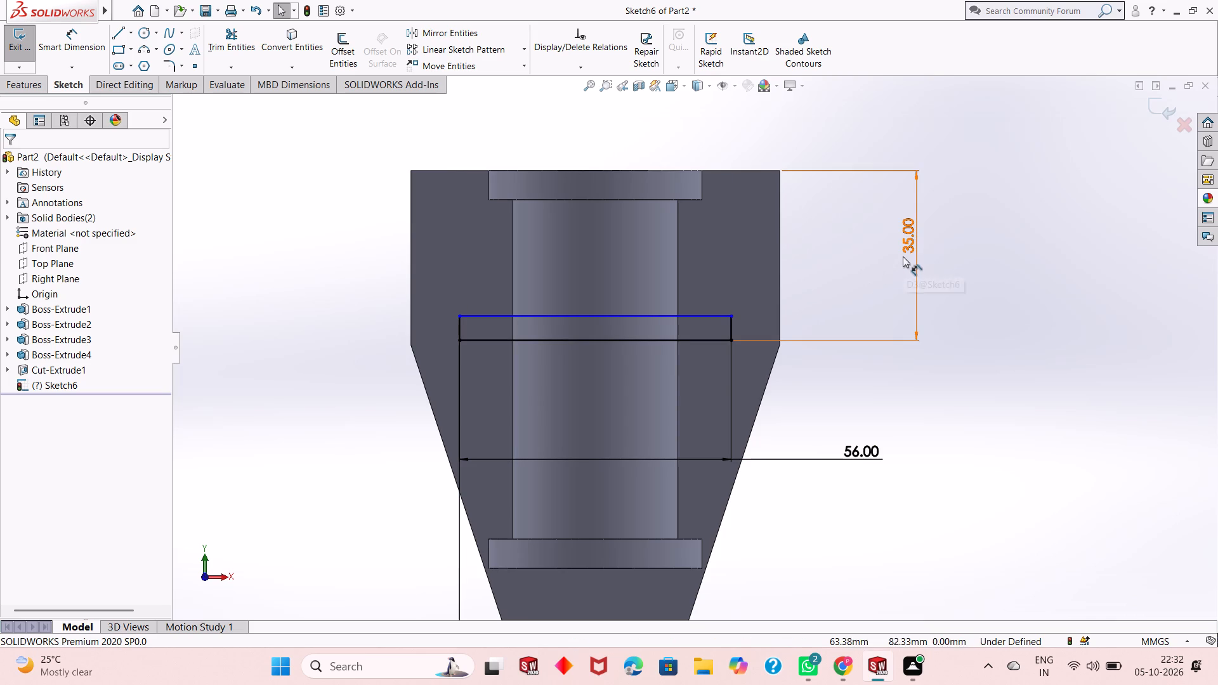
{"action": "key", "text": "ctrl+z"}
{"action": "key", "text": "ctrl+z"}
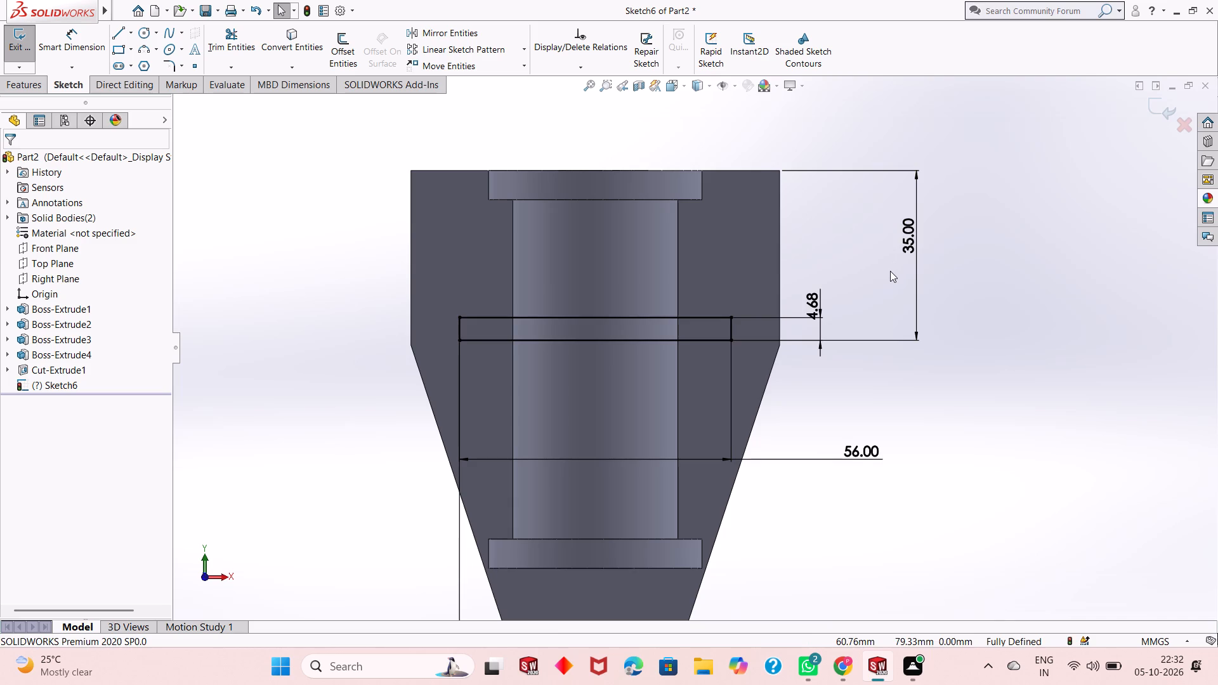
{"action": "key", "text": "ctrl+z"}
{"action": "key", "text": "ctrl+z"}
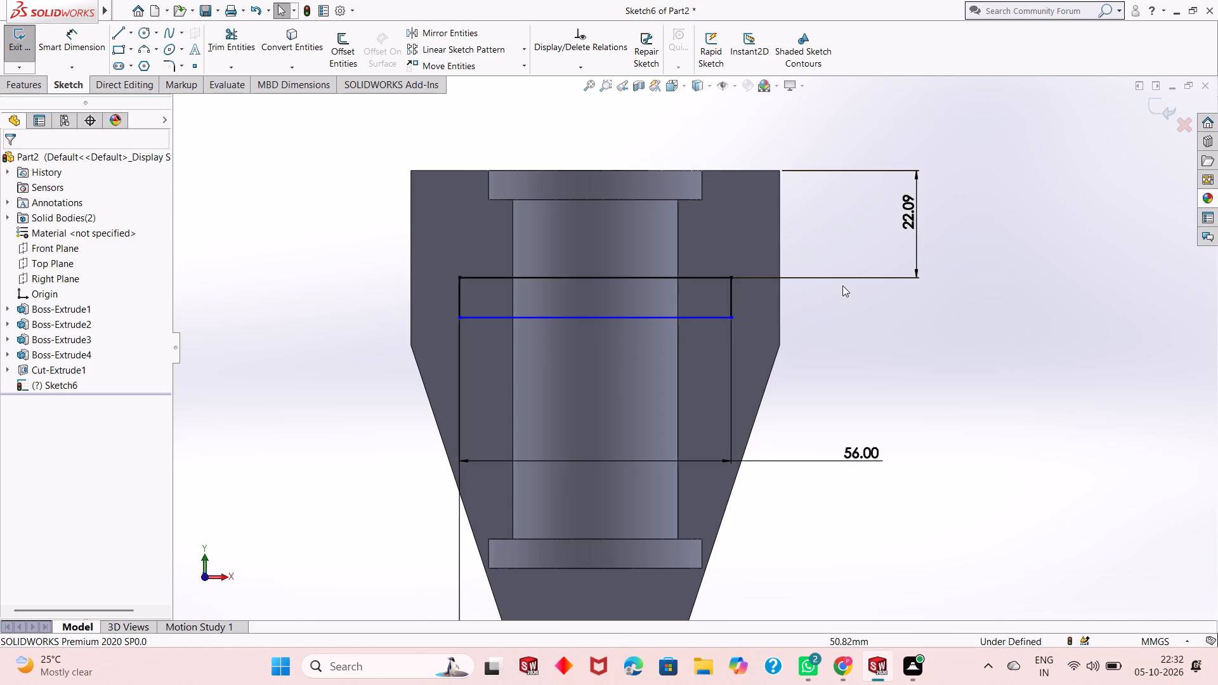
{"action": "key", "text": "ctrl+z"}
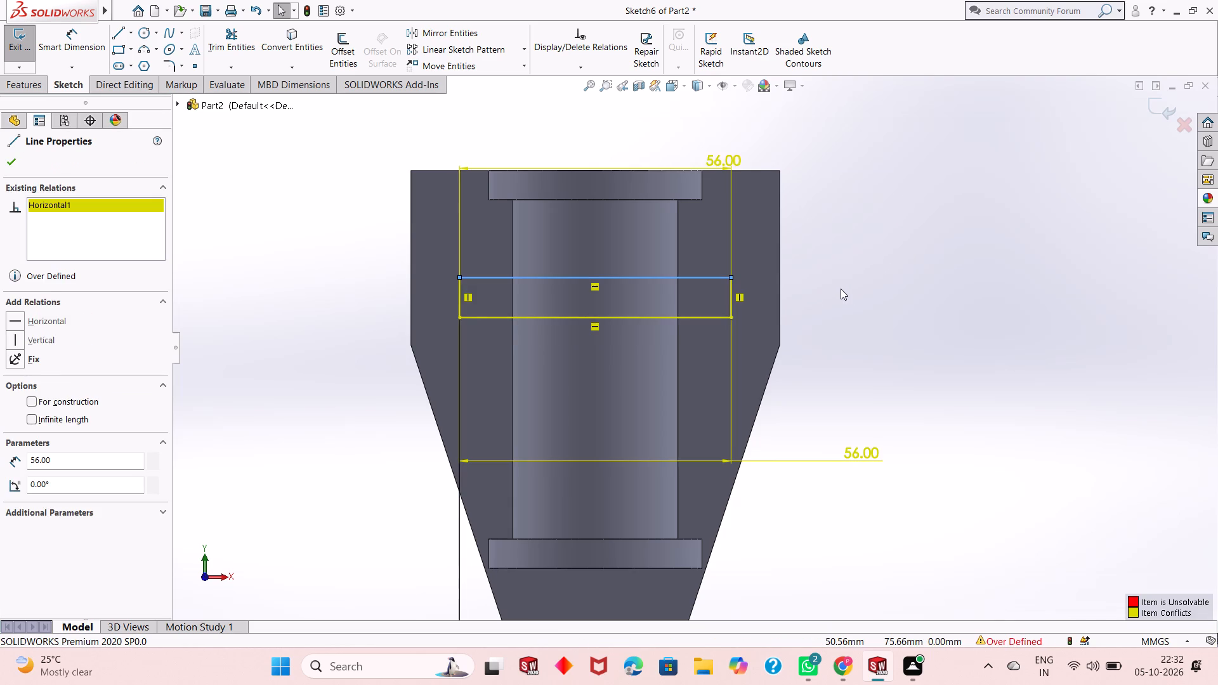
{"action": "key", "text": "ctrl+y"}
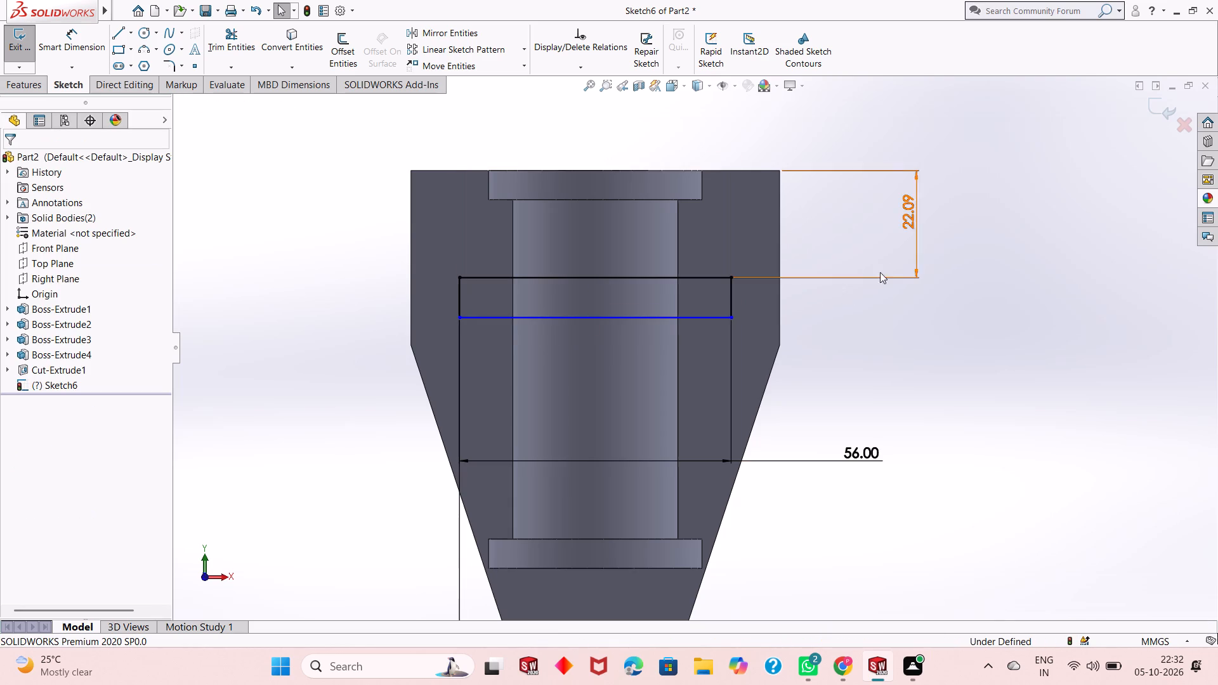
{"action": "key", "text": "Escape"}
{"action": "key", "text": "Escape"}
{"action": "key", "text": "Escape"}
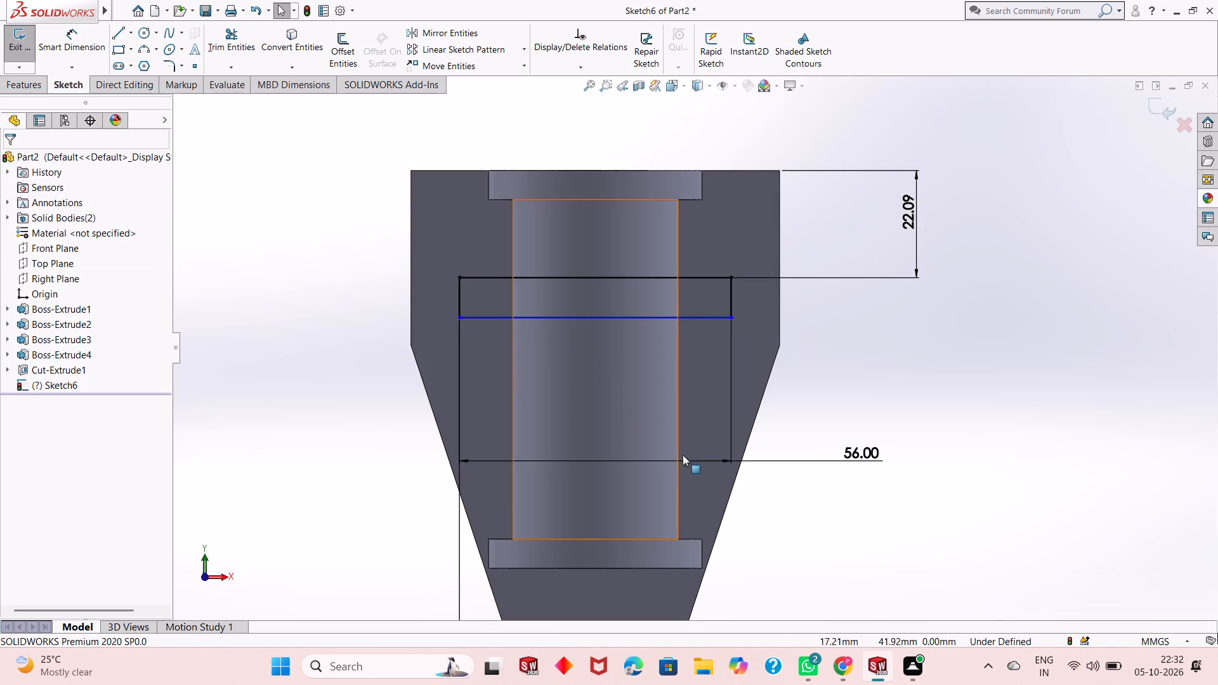
Undo the 22.09 mm distance dimension to the plate's top edge and the rectangle's last horizontal offset change.
{"action": "scroll", "coordinate": [818, 466], "scroll_direction": "up", "scroll_amount": 1}
{"action": "scroll", "coordinate": [759, 459], "scroll_direction": "up", "scroll_amount": 1}
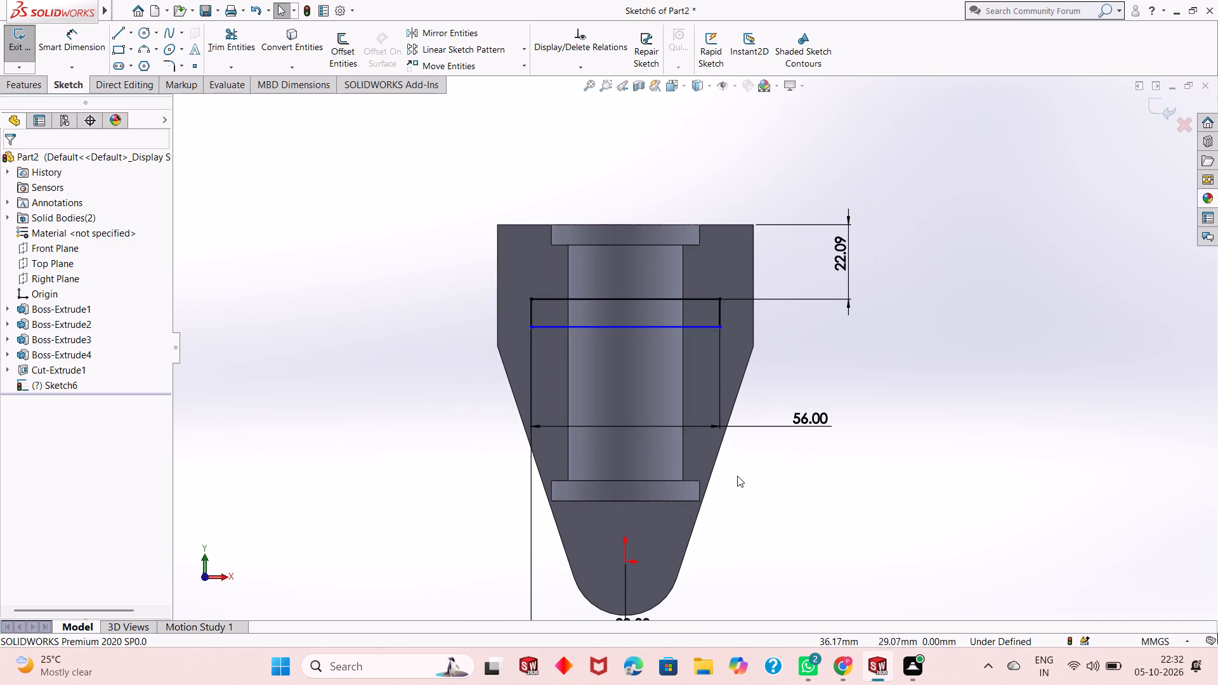
{"action": "scroll", "coordinate": [733, 484], "scroll_direction": "down", "scroll_amount": 1}
{"action": "scroll", "coordinate": [730, 484], "scroll_direction": "up", "scroll_amount": 2}
{"action": "scroll", "coordinate": [700, 284], "scroll_direction": "down", "scroll_amount": 3}
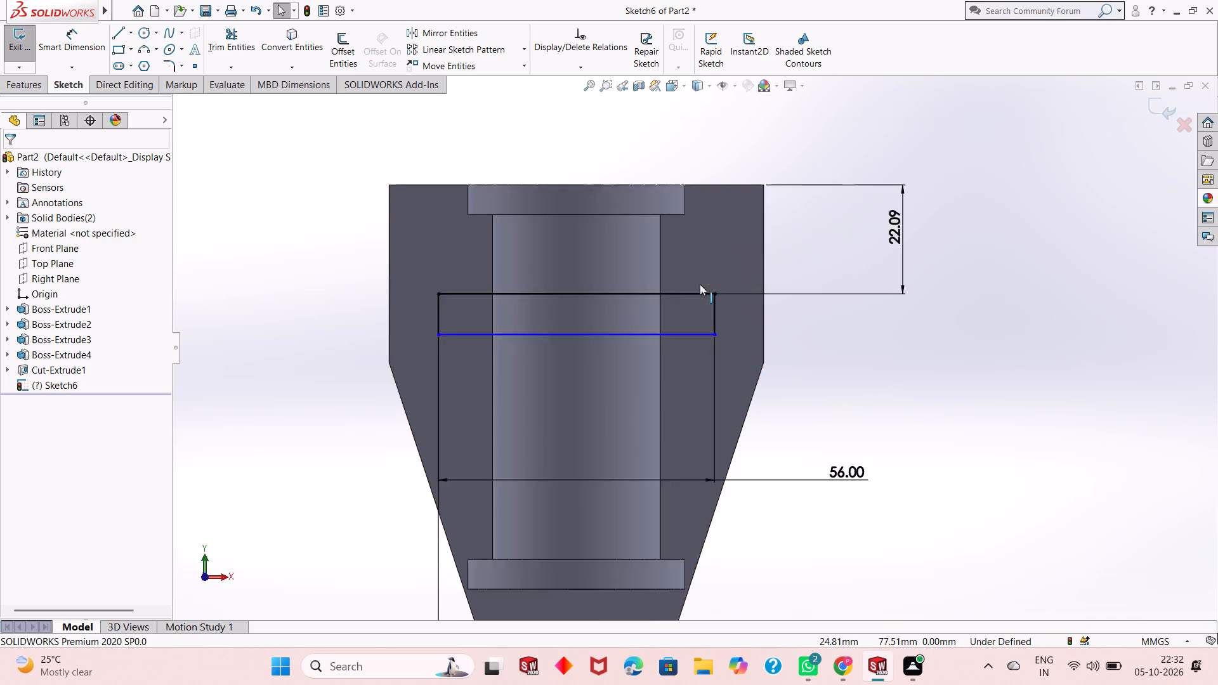
{"action": "scroll", "coordinate": [700, 284], "scroll_direction": "down", "scroll_amount": 1}
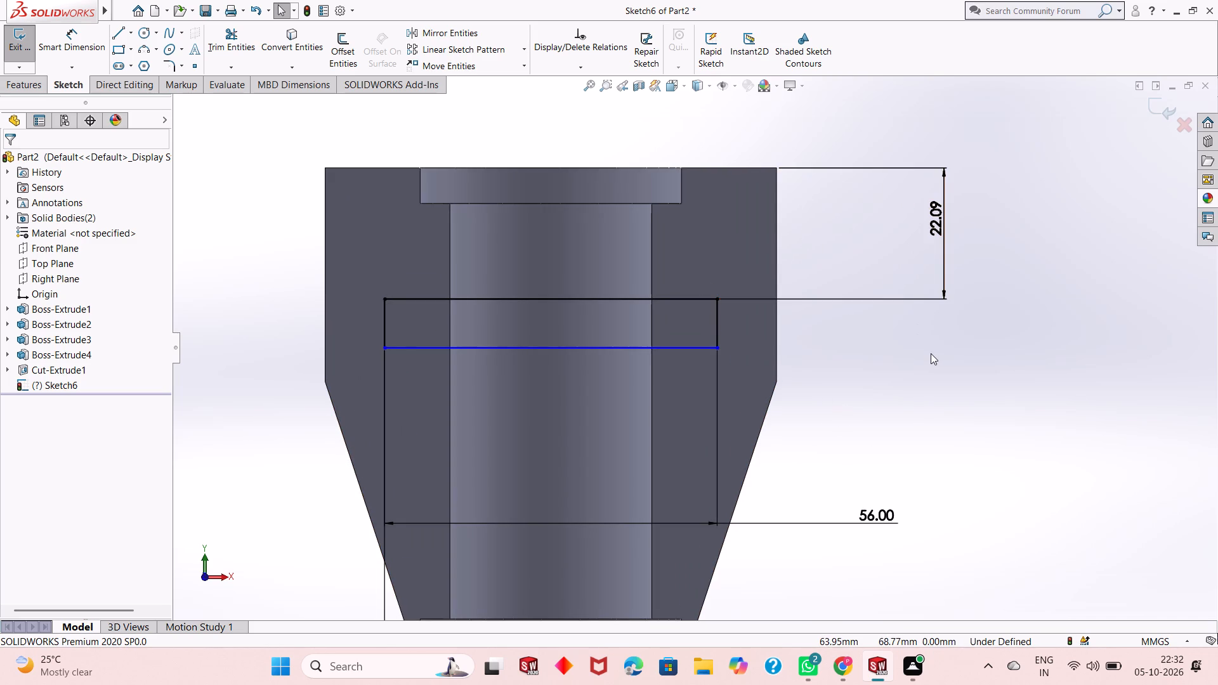
{"action": "key", "text": "ctrl+z"}
{"action": "key", "text": "ctrl+z"}
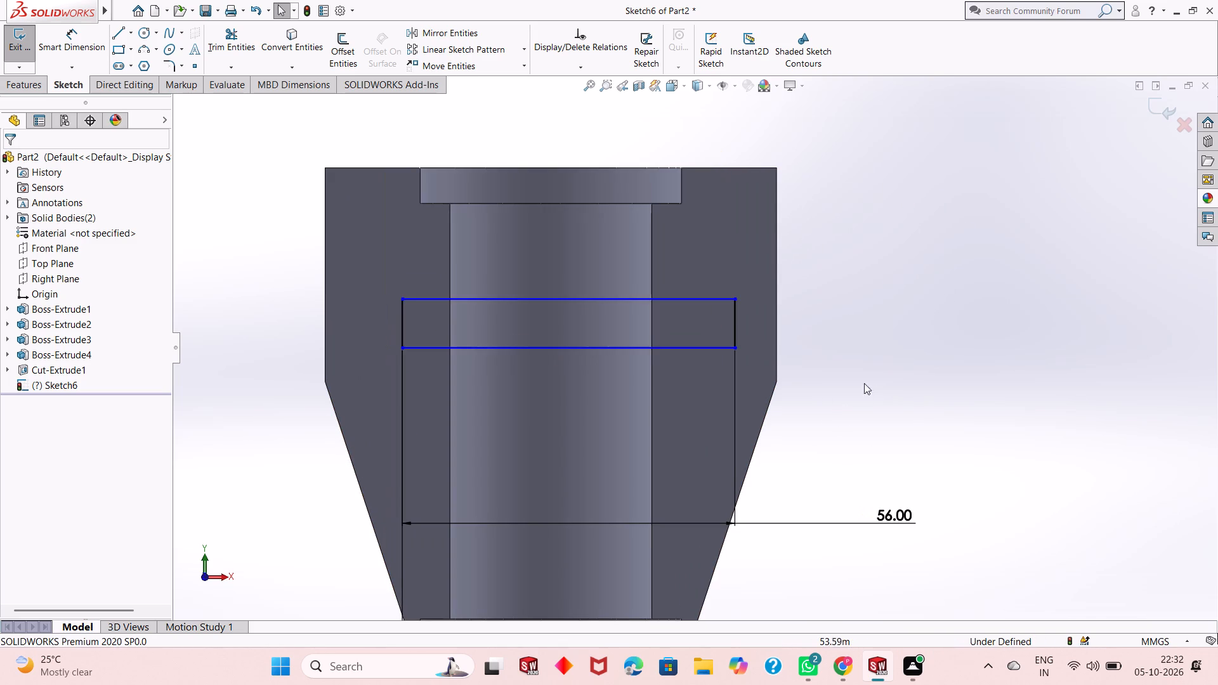
Set the horizontal distance between the rectangle's short side and the origin to 56/2 mm.
{"action": "scroll", "coordinate": [854, 403], "scroll_direction": "up", "scroll_amount": 4}
{"action": "double_click", "coordinate": [639, 603]}
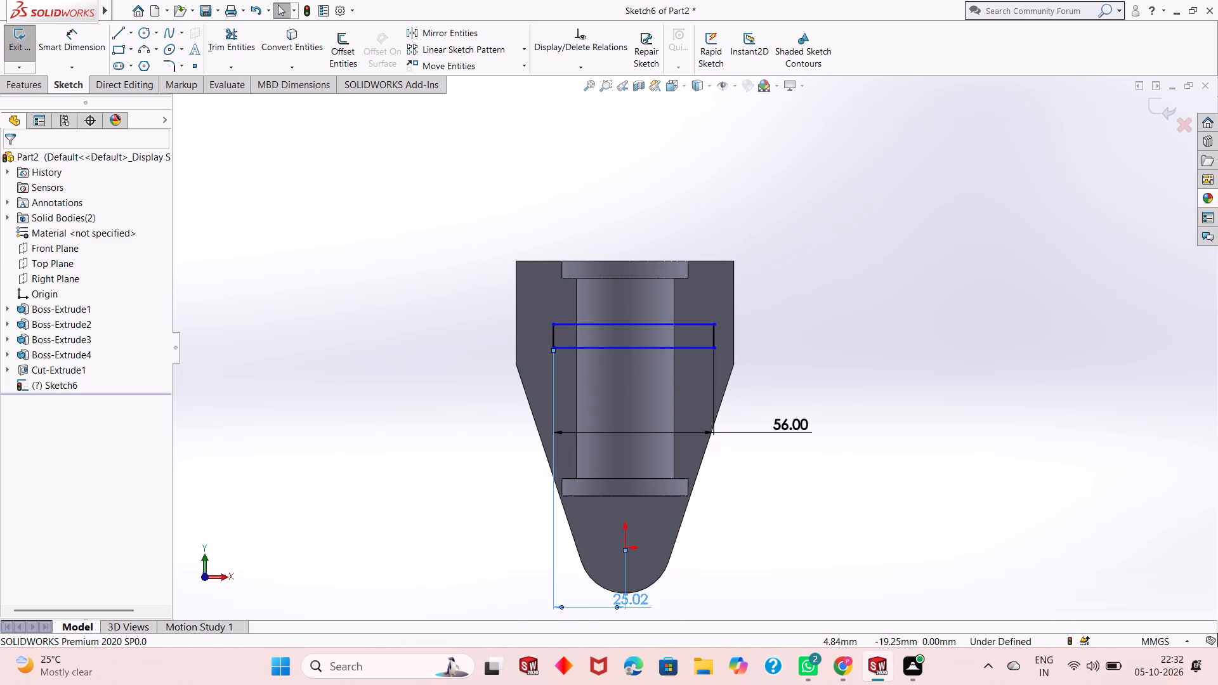
{"action": "type", "text": "56"}
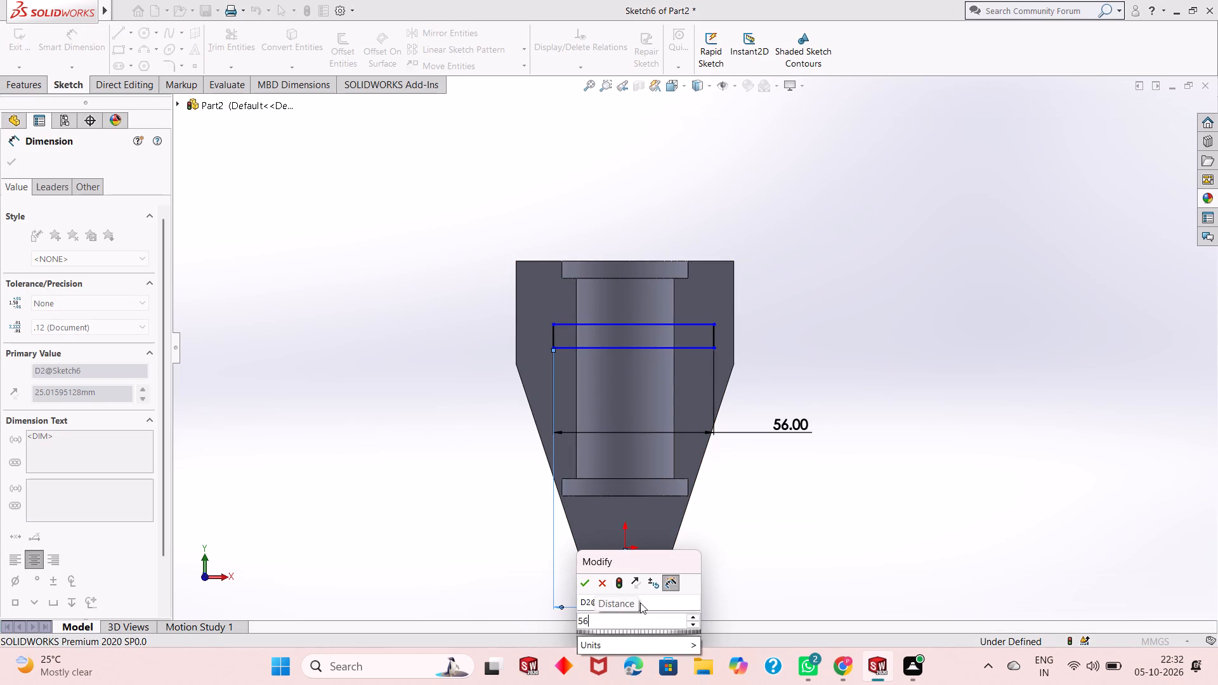
{"action": "type", "text": "/2"}
{"action": "key", "text": "Return"}
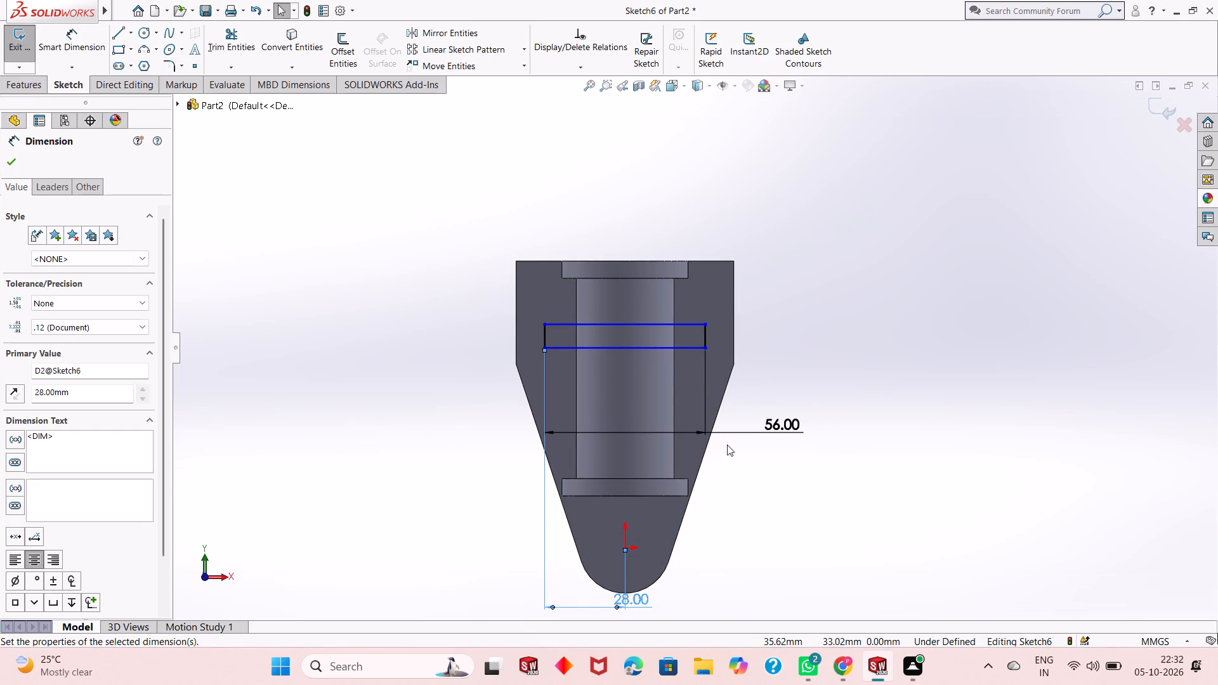
Dimension the rectangle's short side as 6 mm.
{"action": "scroll", "coordinate": [676, 360], "scroll_direction": "down", "scroll_amount": 3}
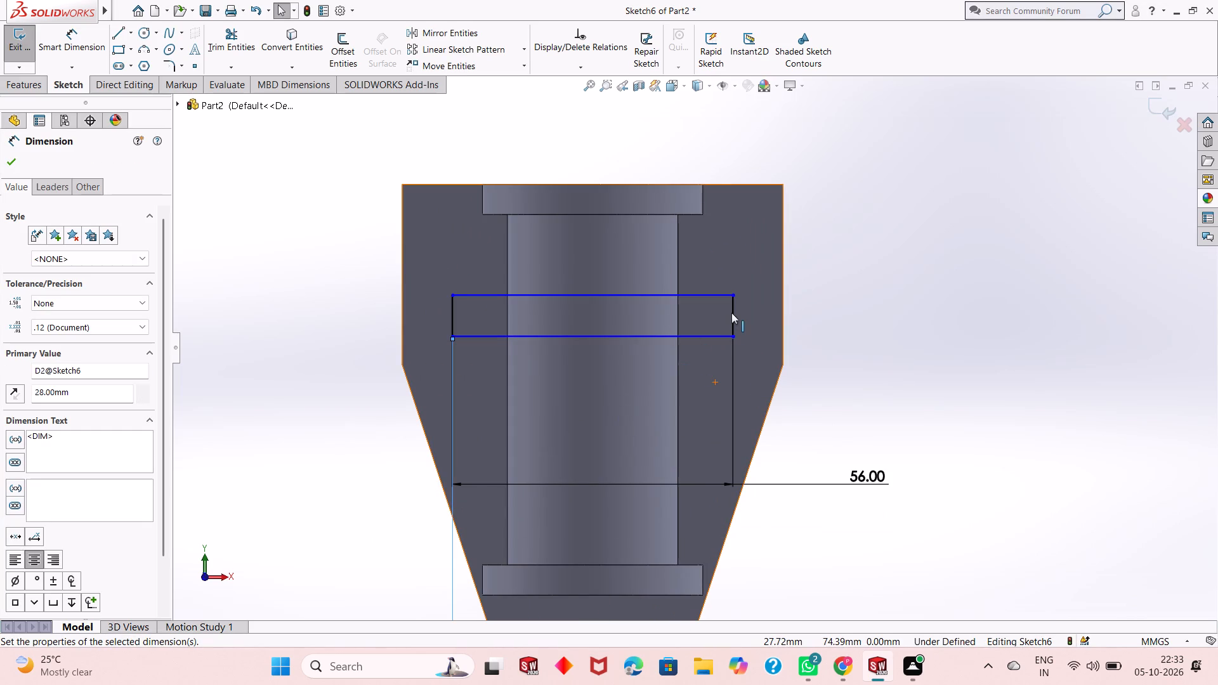
{"action": "left_click", "coordinate": [95, 51]}
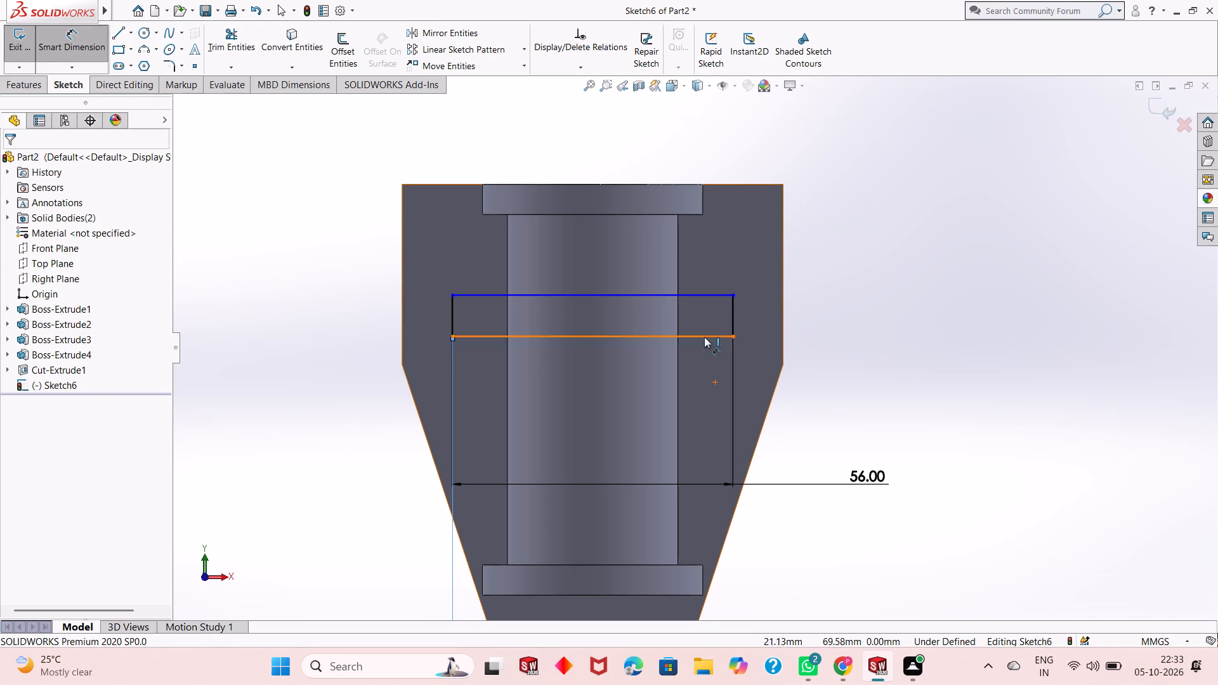
{"action": "left_click", "coordinate": [739, 330]}
{"action": "left_click", "coordinate": [734, 318]}
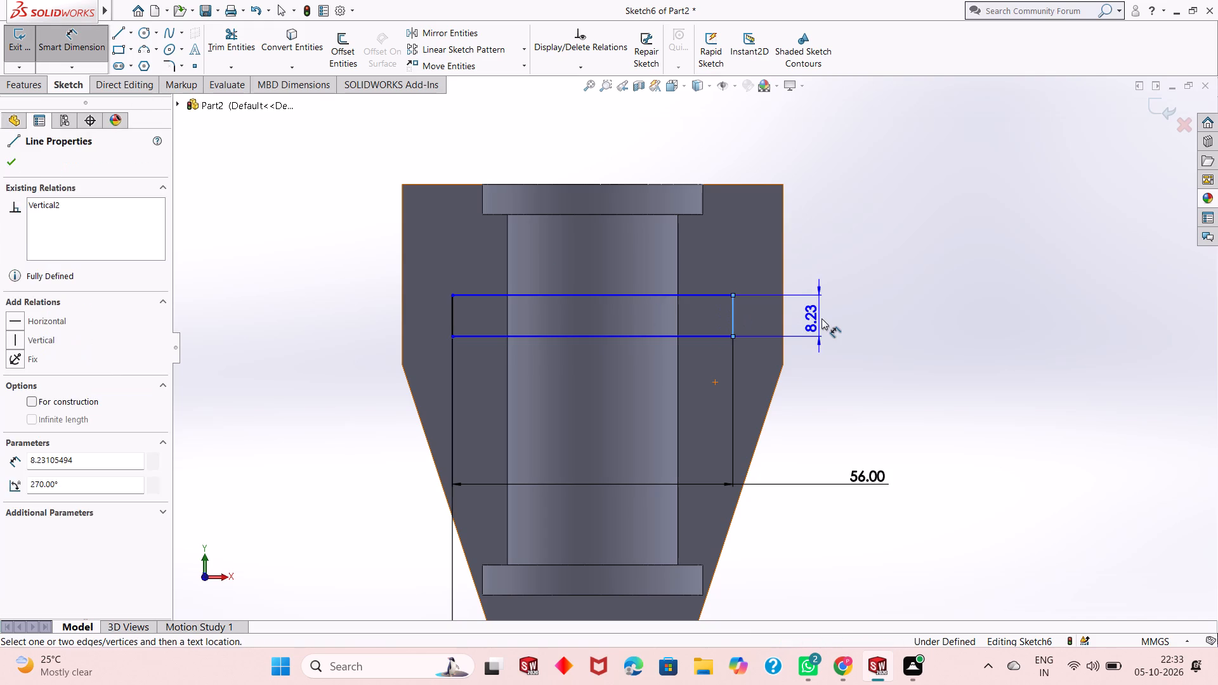
{"action": "left_click", "coordinate": [827, 318]}
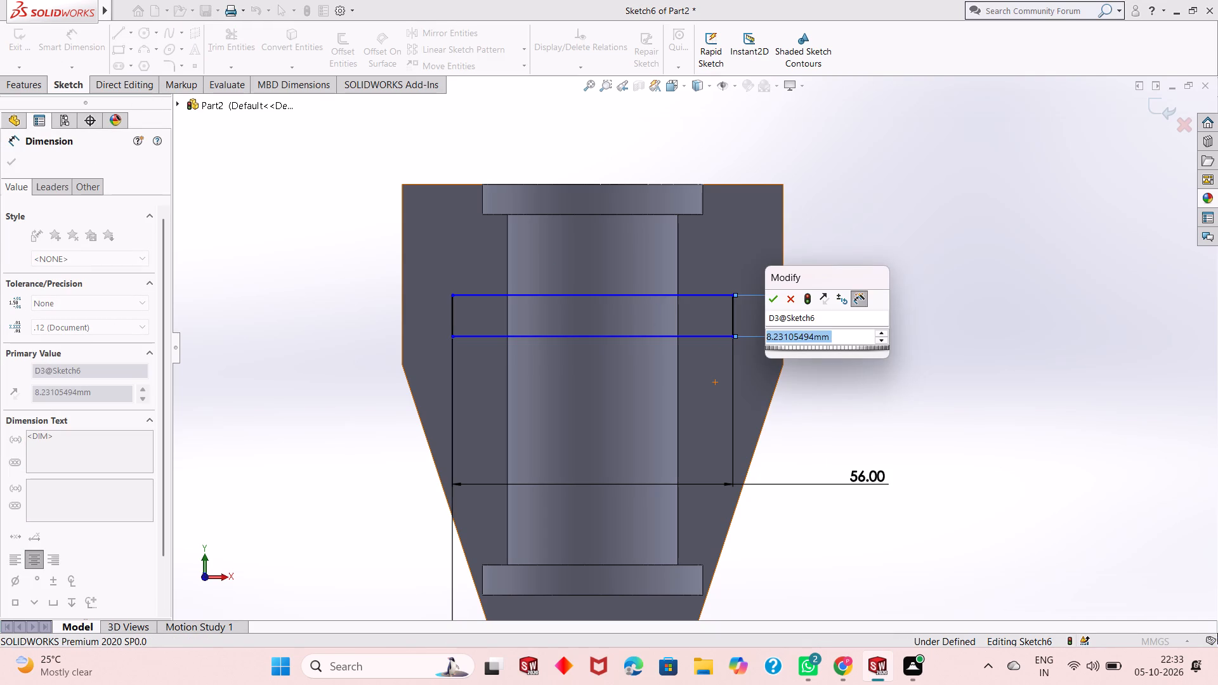
{"action": "key", "text": "6"}
{"action": "key", "text": "Return"}
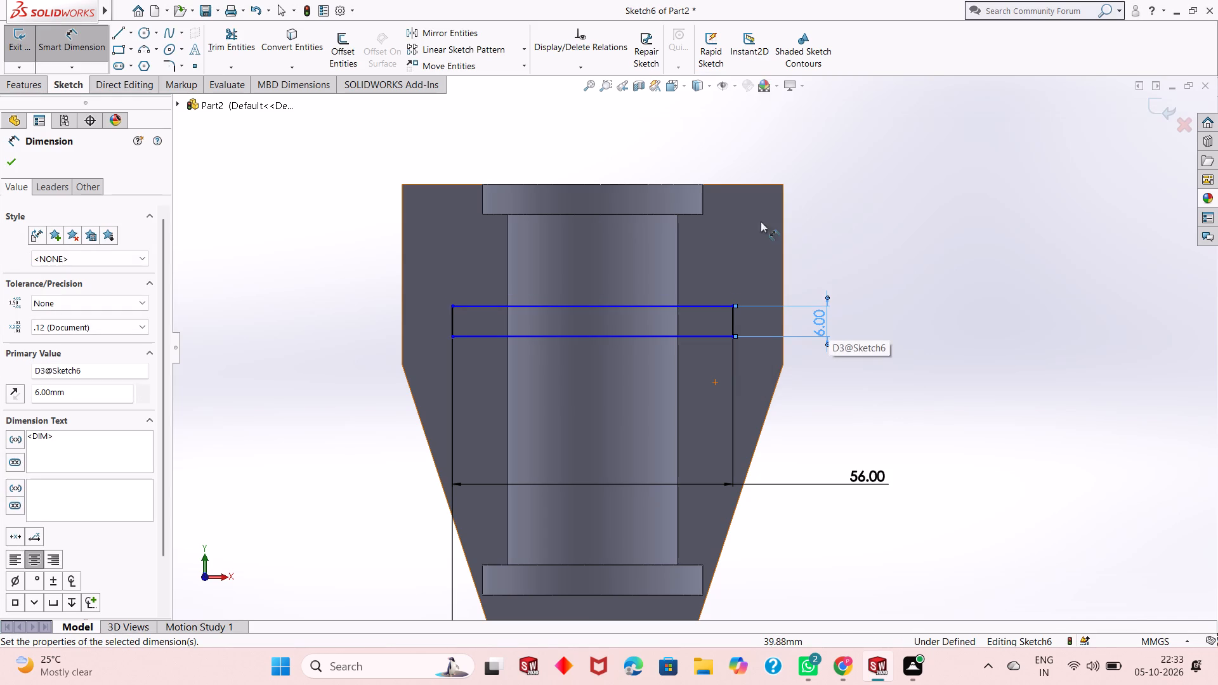
Dimension the distance from the plate's top edge to the rectangle's upper long edge as 35 mm.
{"action": "left_click", "coordinate": [749, 186]}
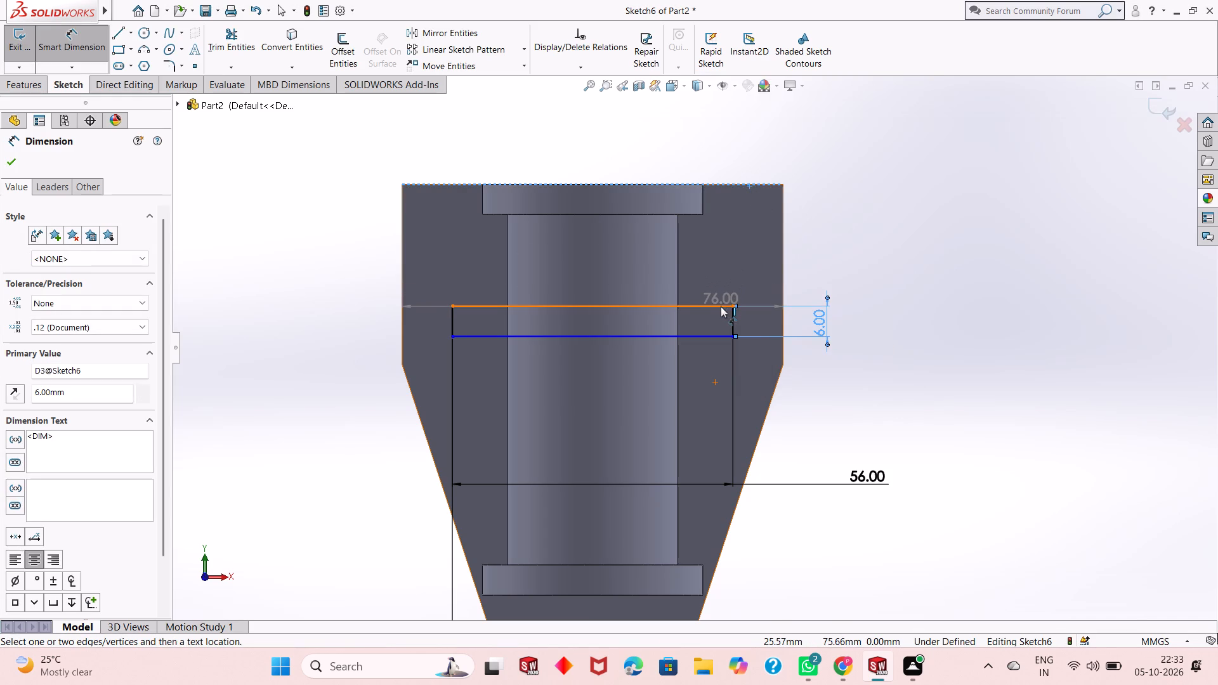
{"action": "left_click", "coordinate": [721, 306]}
{"action": "left_click", "coordinate": [825, 268]}
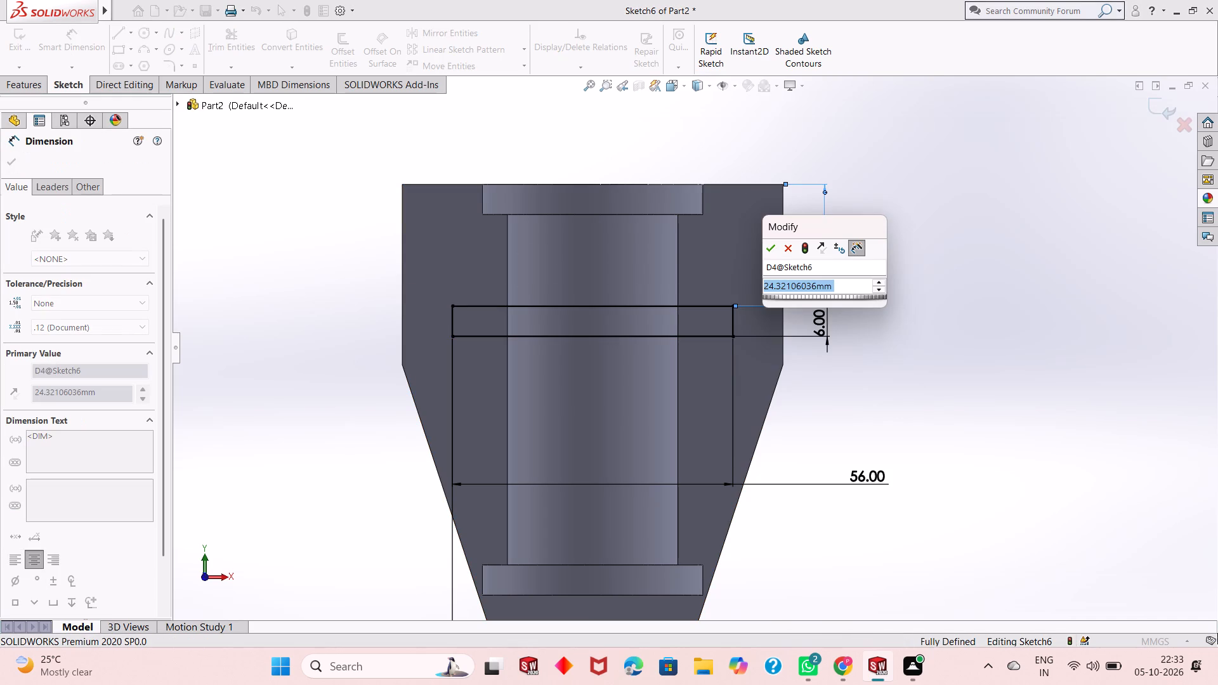
{"action": "type", "text": "36"}
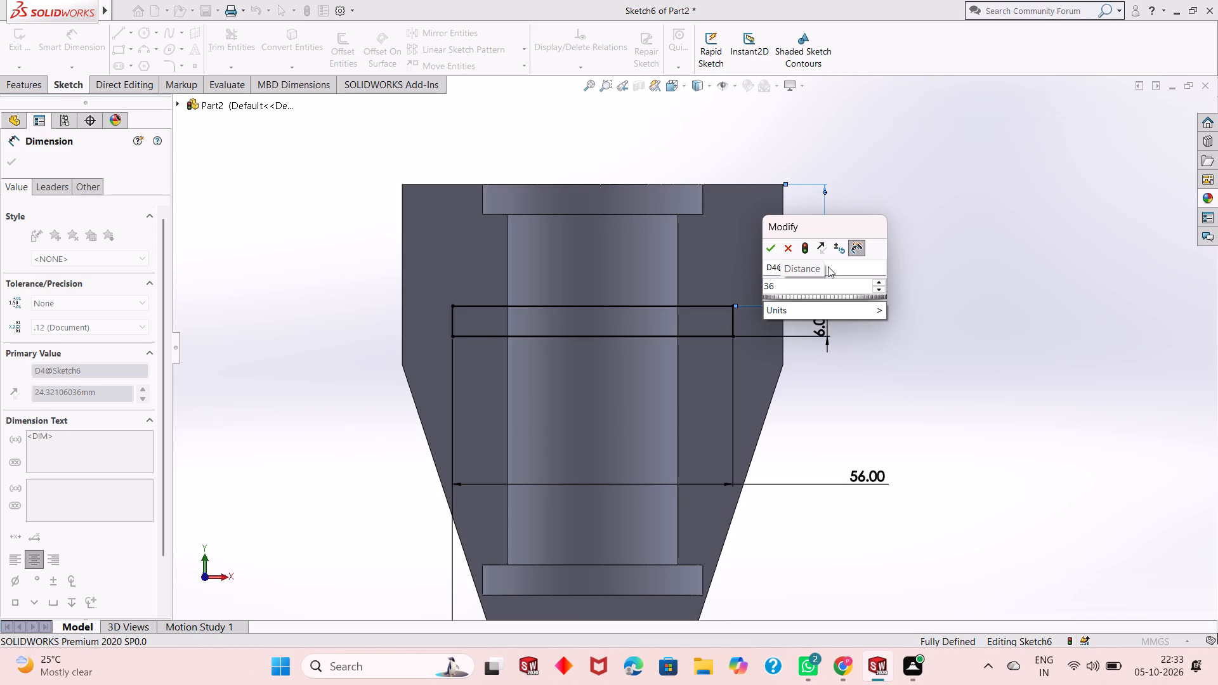
{"action": "key", "text": "BackSpace"}
{"action": "key", "text": "5"}
{"action": "key", "text": "Return"}
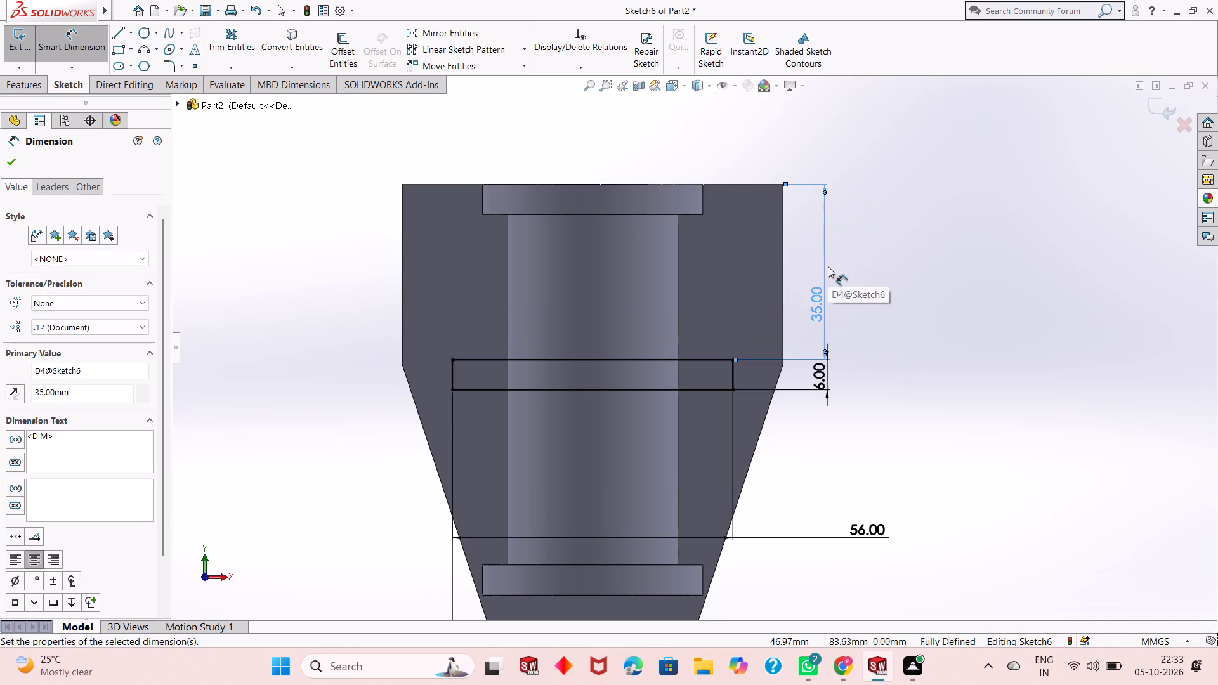
{"action": "scroll", "coordinate": [691, 431], "scroll_direction": "up", "scroll_amount": 1}
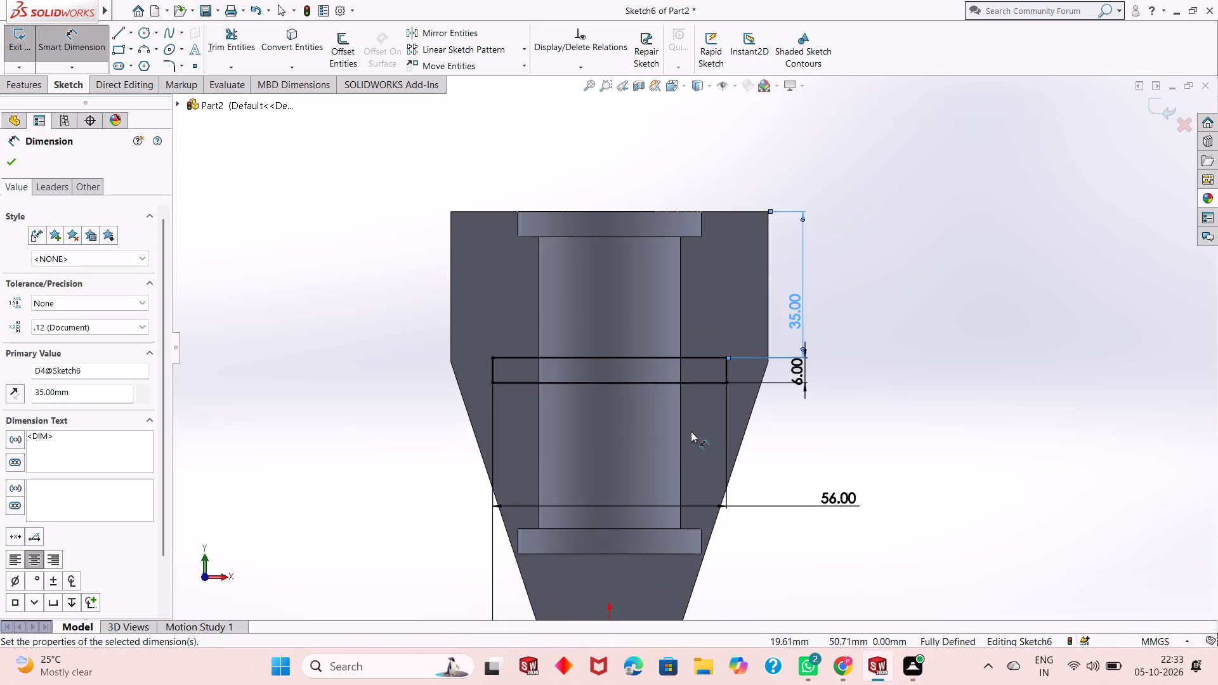
{"action": "right_click", "coordinate": [855, 318]}
{"action": "left_click", "coordinate": [882, 362]}
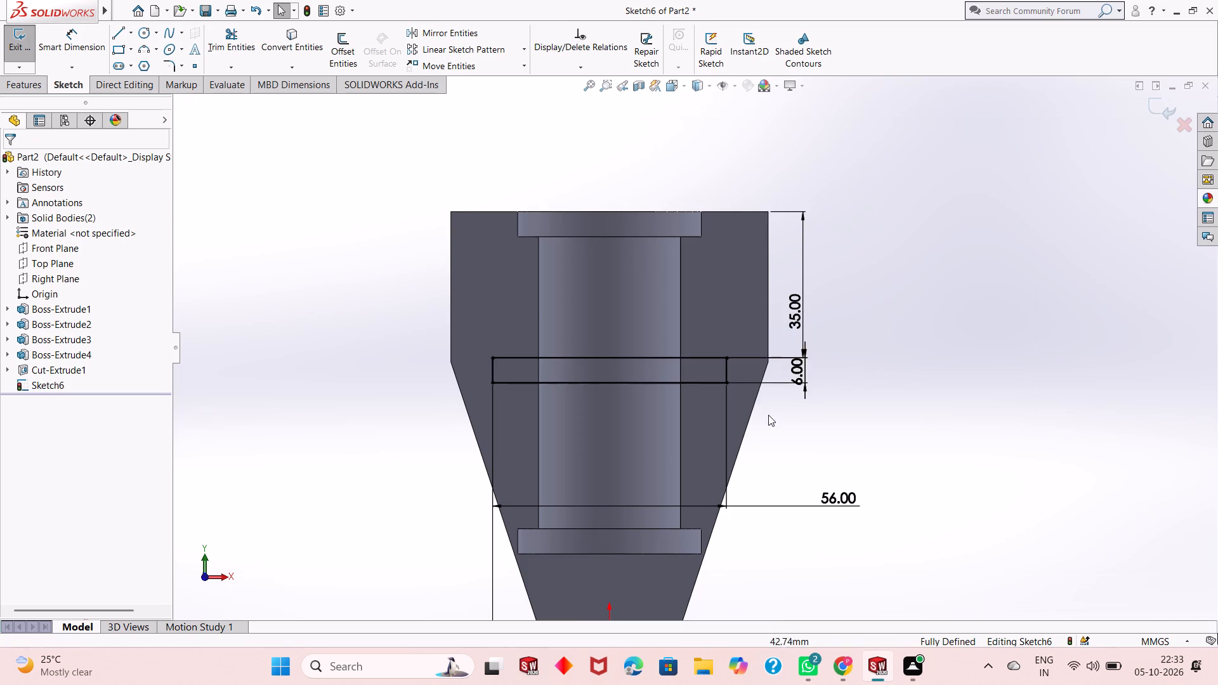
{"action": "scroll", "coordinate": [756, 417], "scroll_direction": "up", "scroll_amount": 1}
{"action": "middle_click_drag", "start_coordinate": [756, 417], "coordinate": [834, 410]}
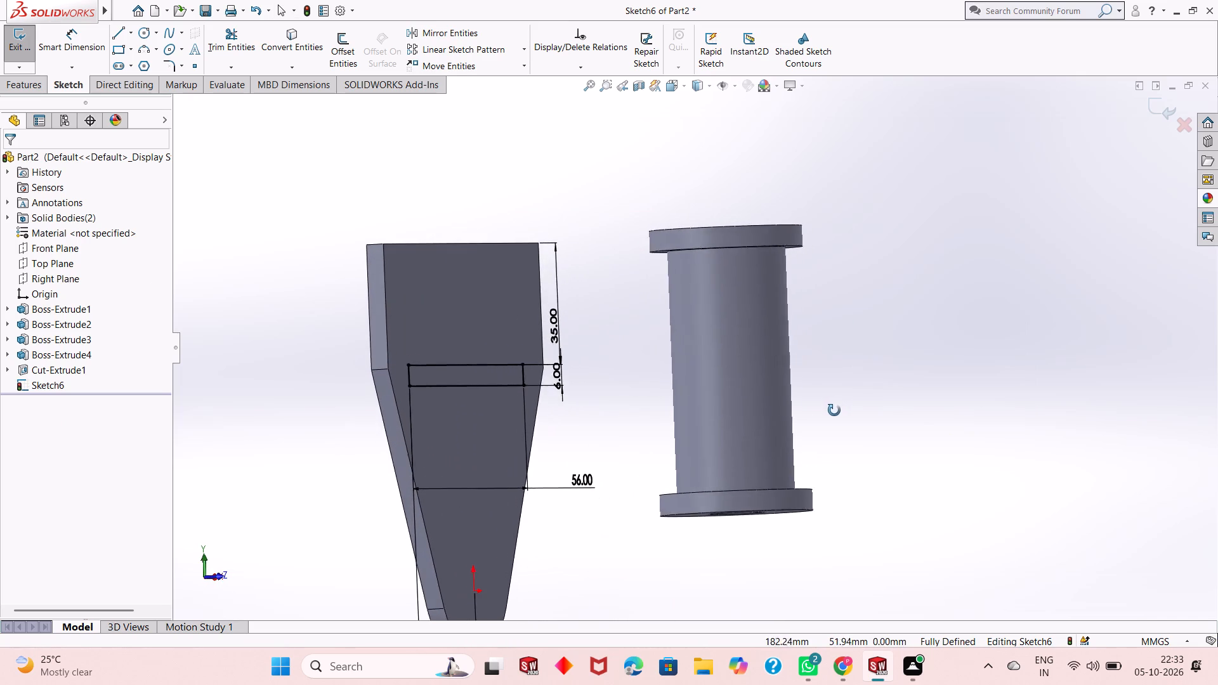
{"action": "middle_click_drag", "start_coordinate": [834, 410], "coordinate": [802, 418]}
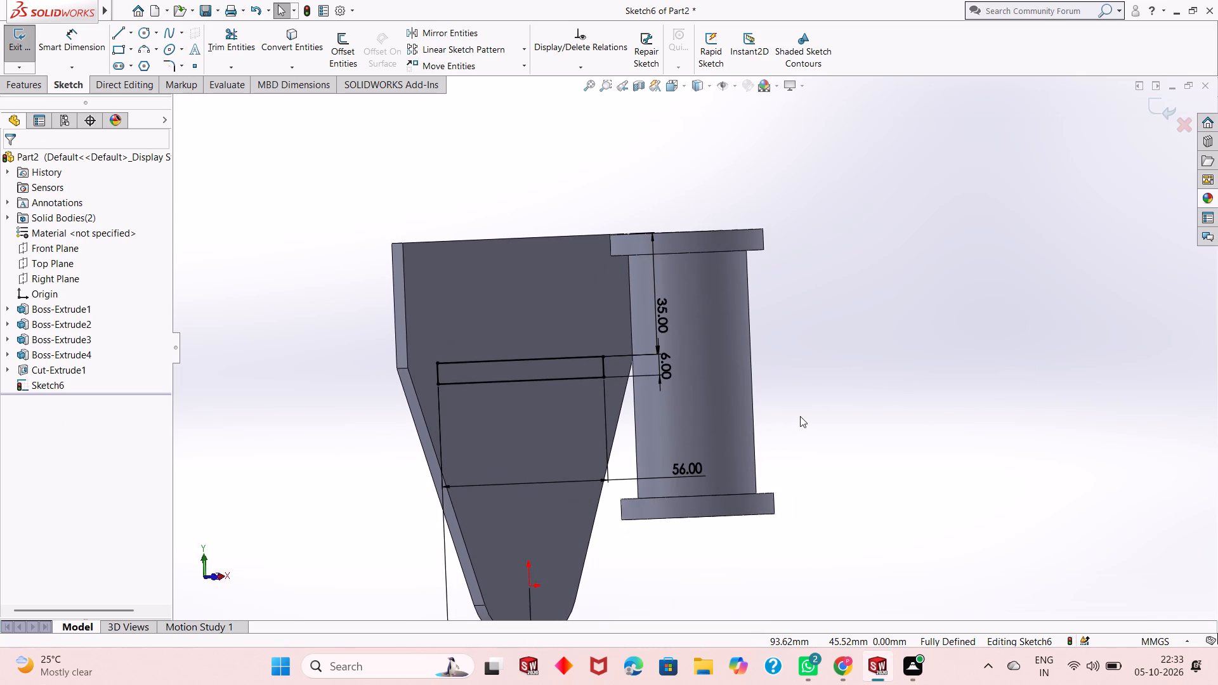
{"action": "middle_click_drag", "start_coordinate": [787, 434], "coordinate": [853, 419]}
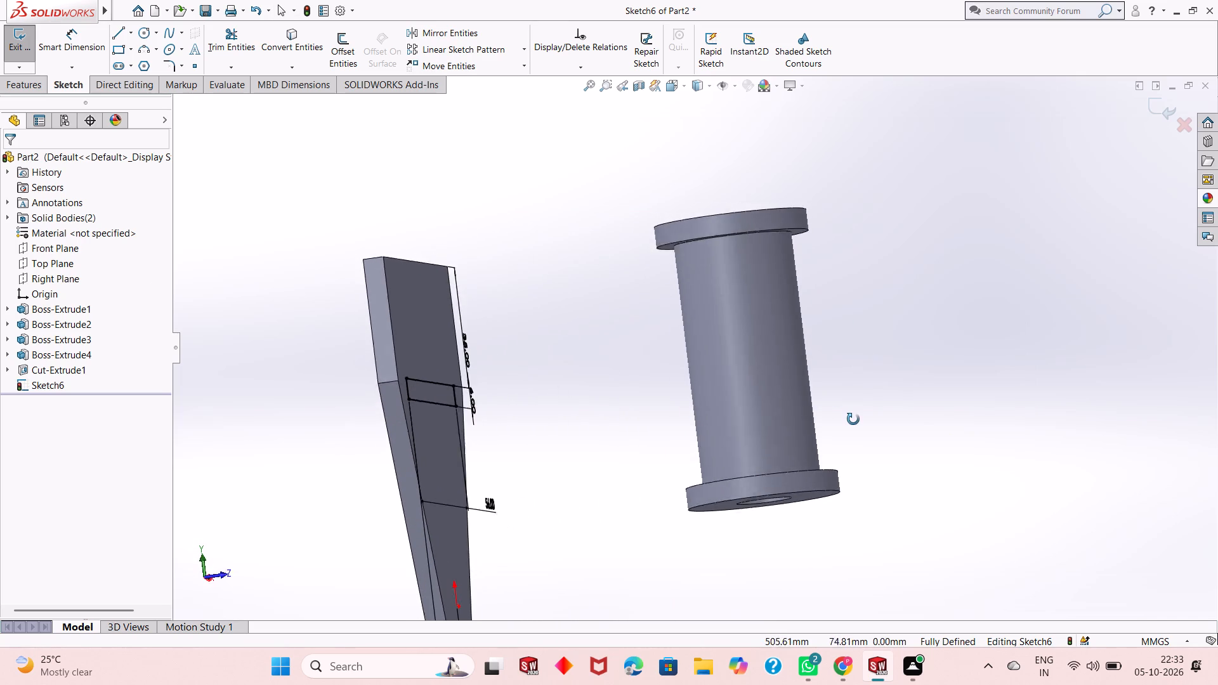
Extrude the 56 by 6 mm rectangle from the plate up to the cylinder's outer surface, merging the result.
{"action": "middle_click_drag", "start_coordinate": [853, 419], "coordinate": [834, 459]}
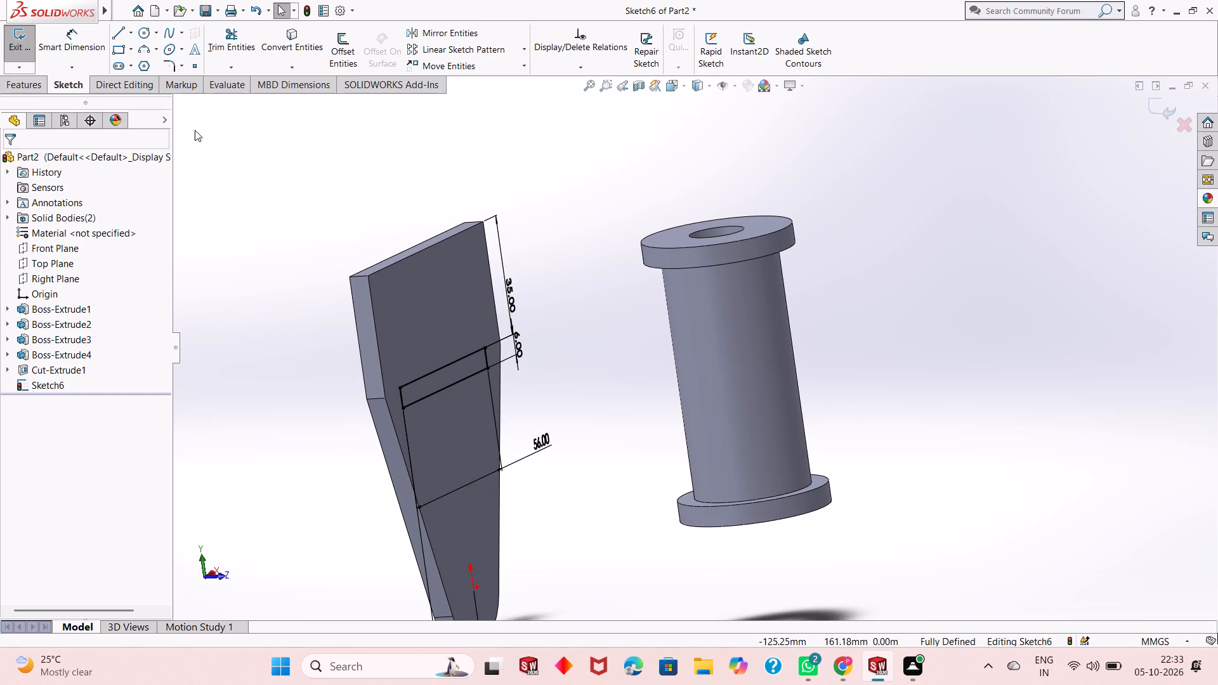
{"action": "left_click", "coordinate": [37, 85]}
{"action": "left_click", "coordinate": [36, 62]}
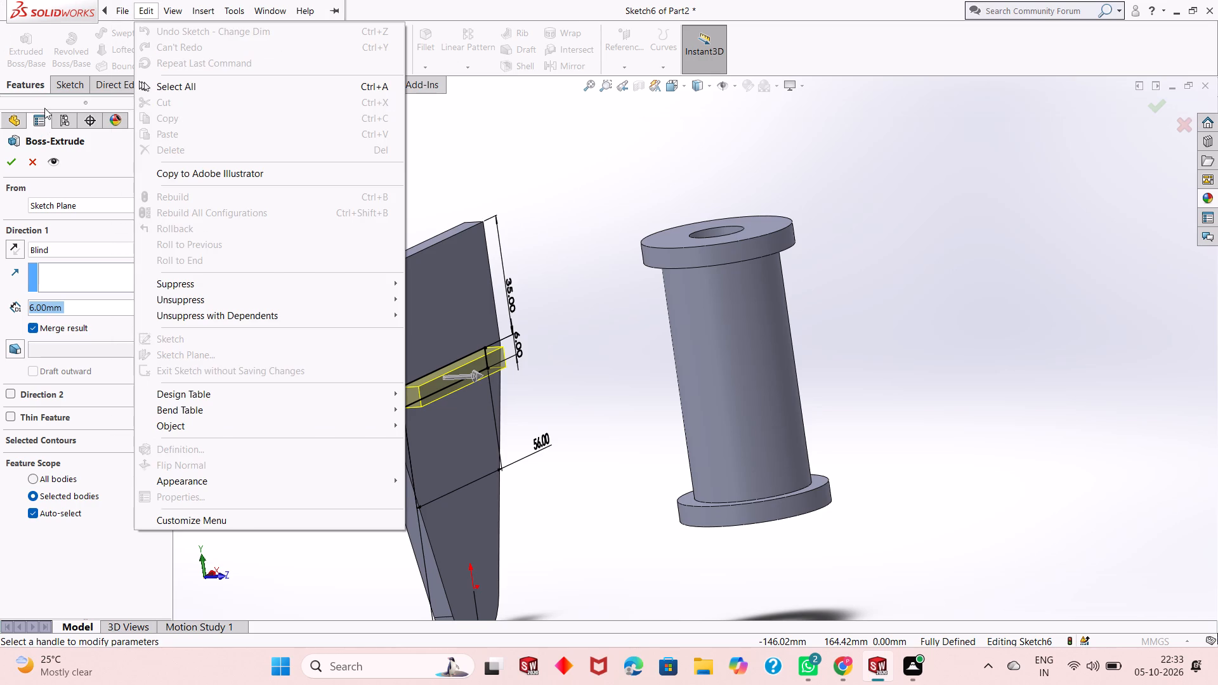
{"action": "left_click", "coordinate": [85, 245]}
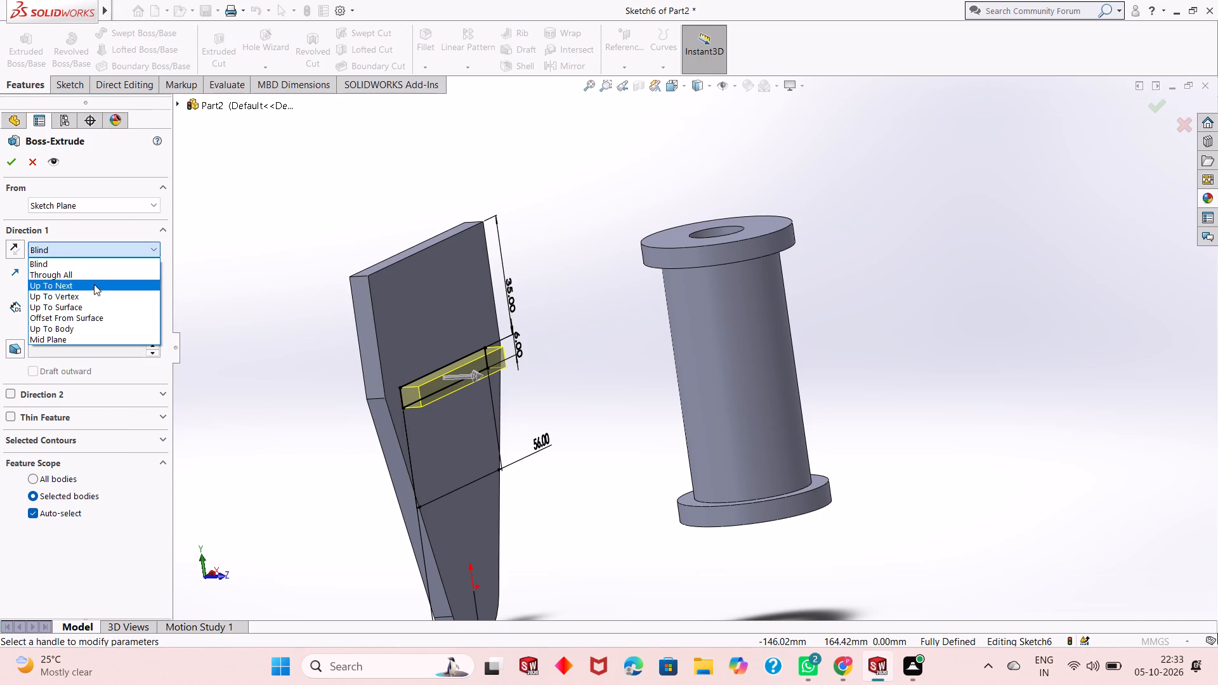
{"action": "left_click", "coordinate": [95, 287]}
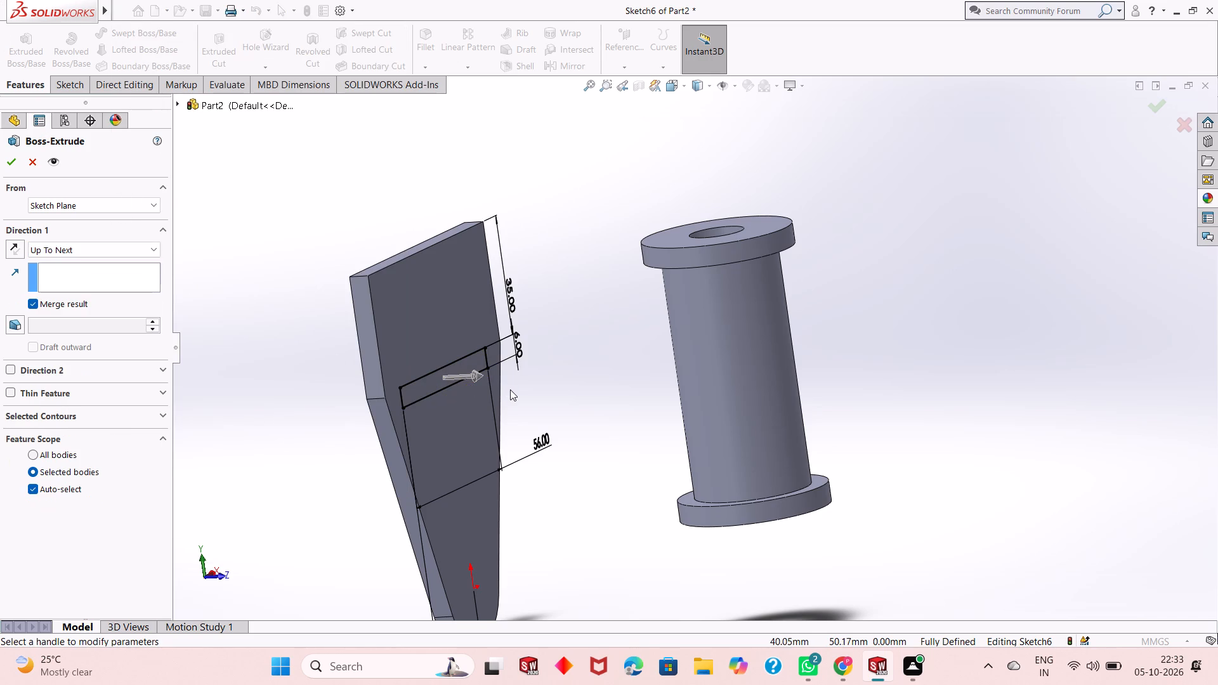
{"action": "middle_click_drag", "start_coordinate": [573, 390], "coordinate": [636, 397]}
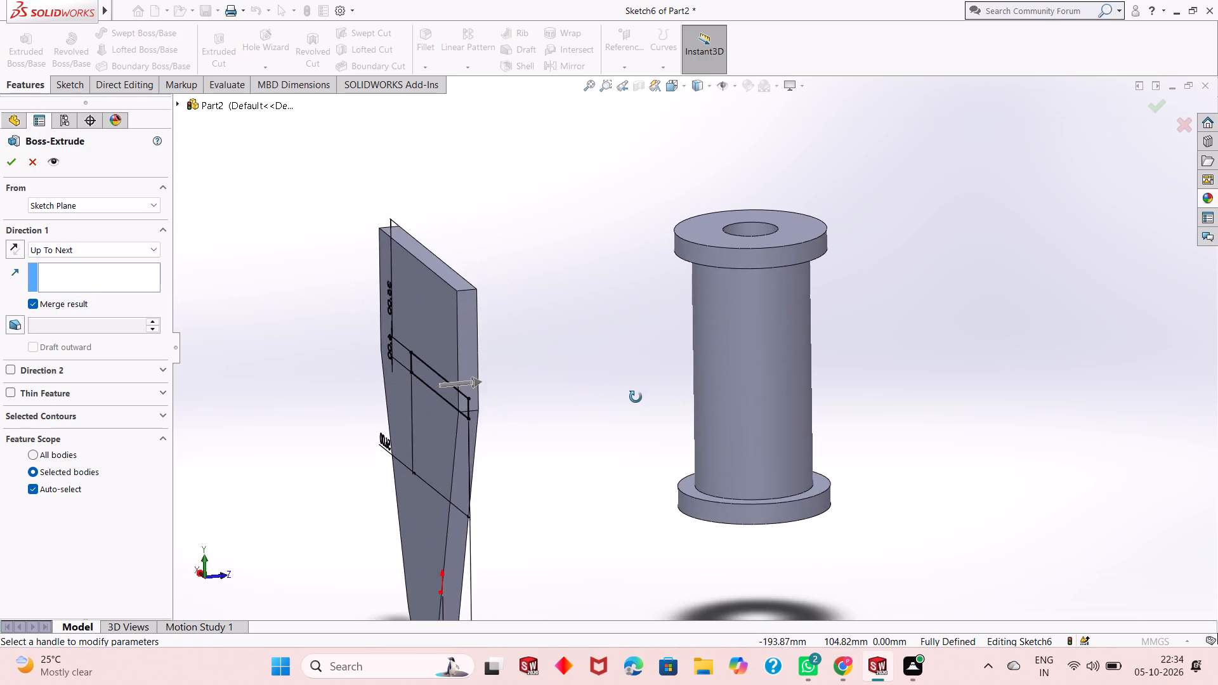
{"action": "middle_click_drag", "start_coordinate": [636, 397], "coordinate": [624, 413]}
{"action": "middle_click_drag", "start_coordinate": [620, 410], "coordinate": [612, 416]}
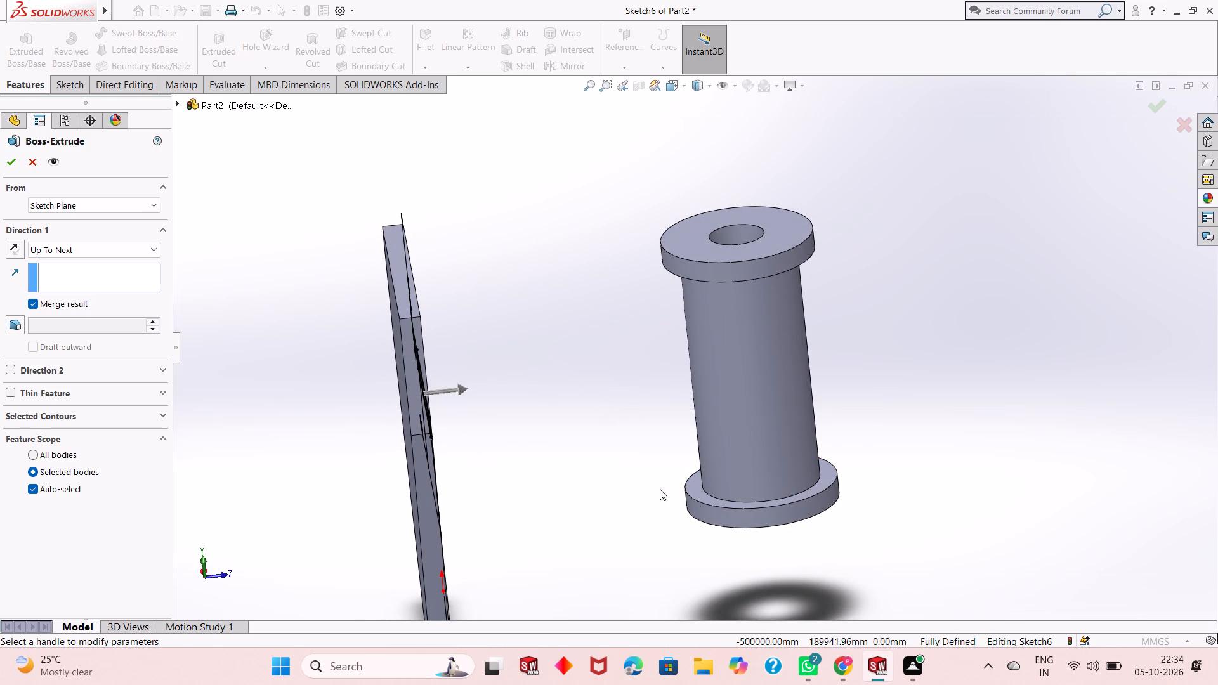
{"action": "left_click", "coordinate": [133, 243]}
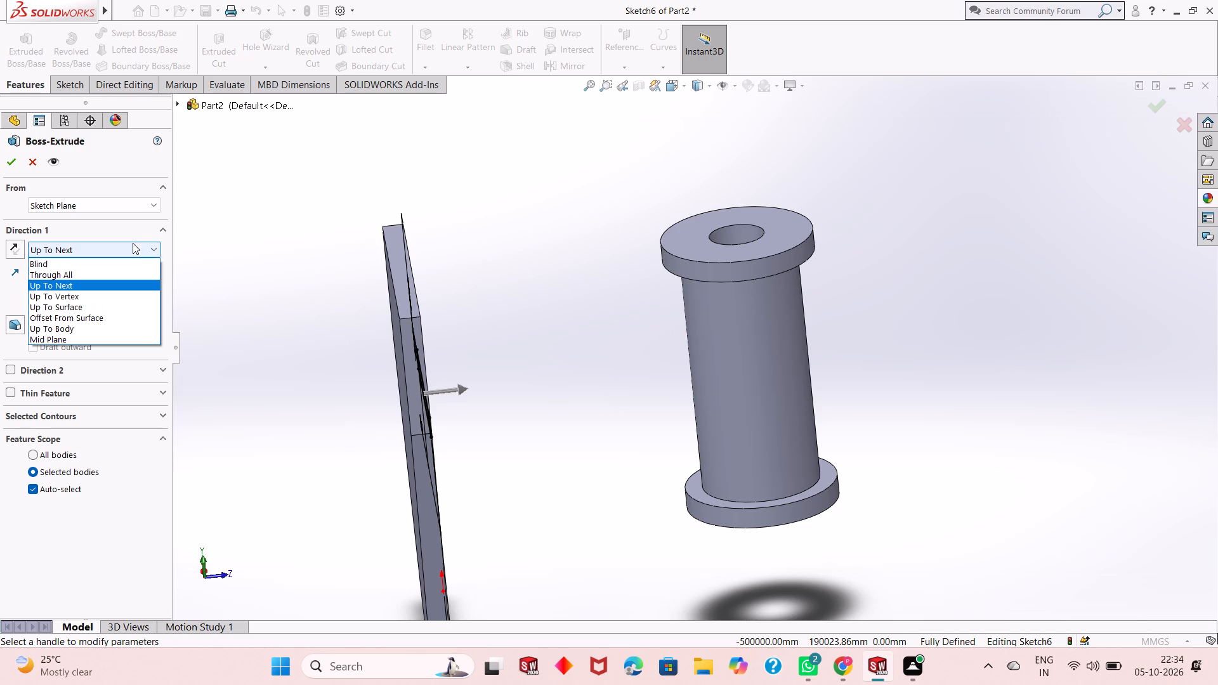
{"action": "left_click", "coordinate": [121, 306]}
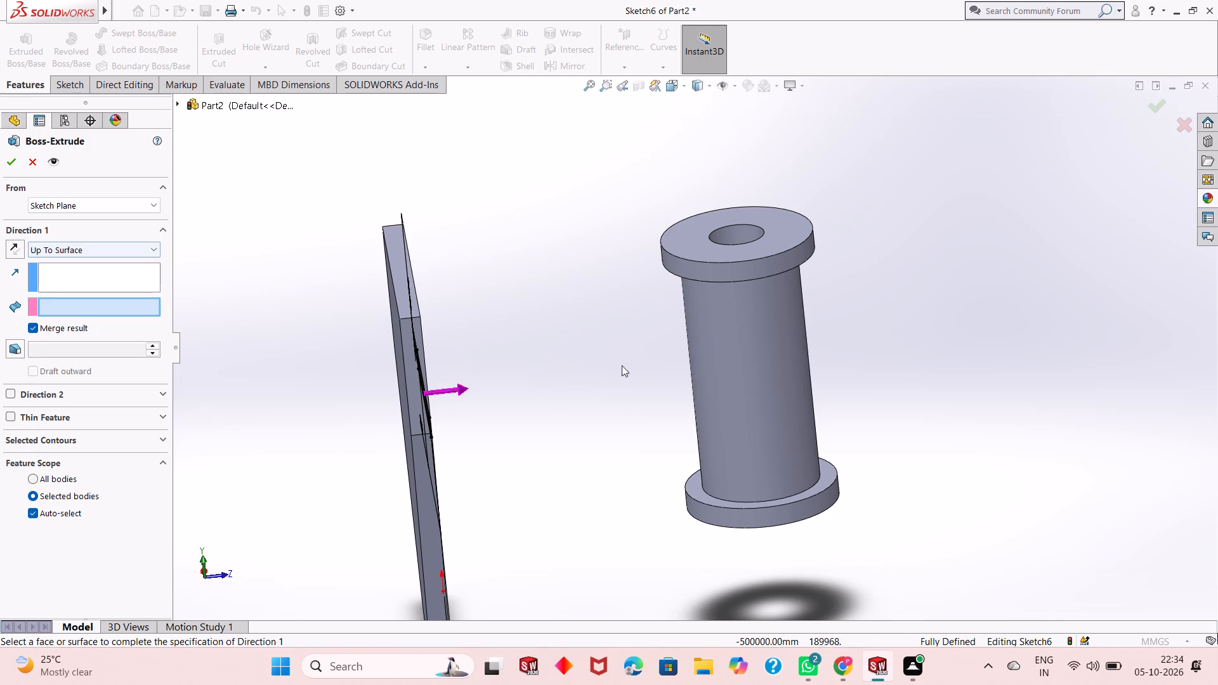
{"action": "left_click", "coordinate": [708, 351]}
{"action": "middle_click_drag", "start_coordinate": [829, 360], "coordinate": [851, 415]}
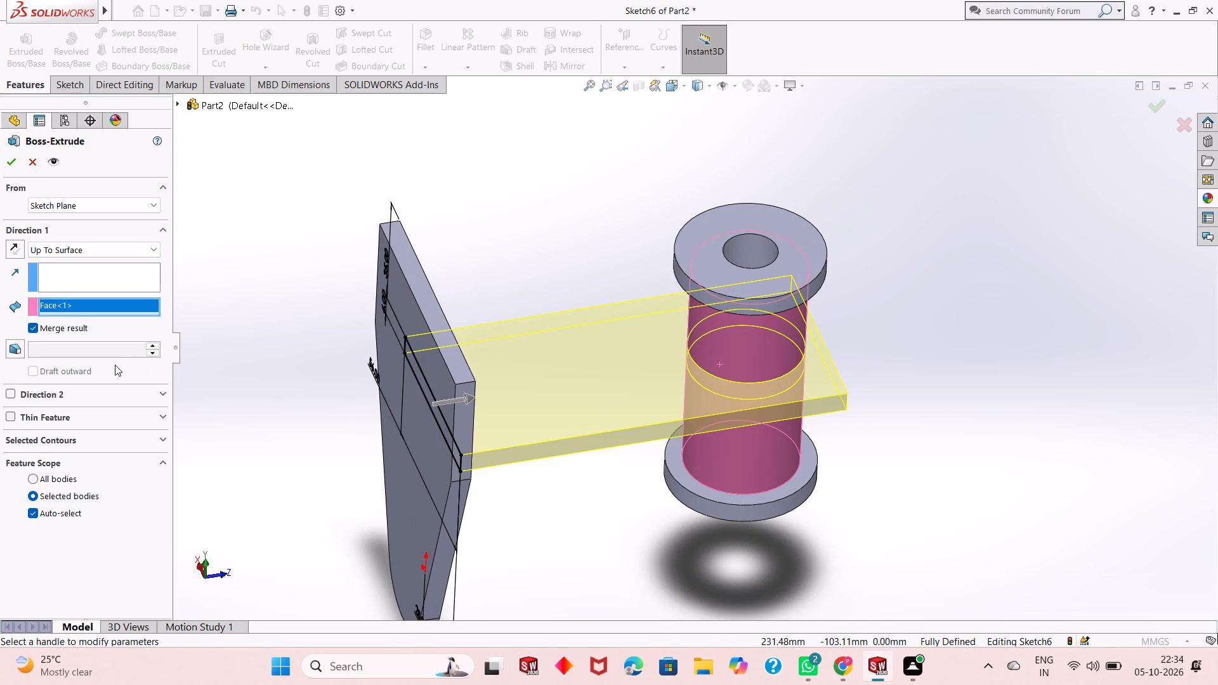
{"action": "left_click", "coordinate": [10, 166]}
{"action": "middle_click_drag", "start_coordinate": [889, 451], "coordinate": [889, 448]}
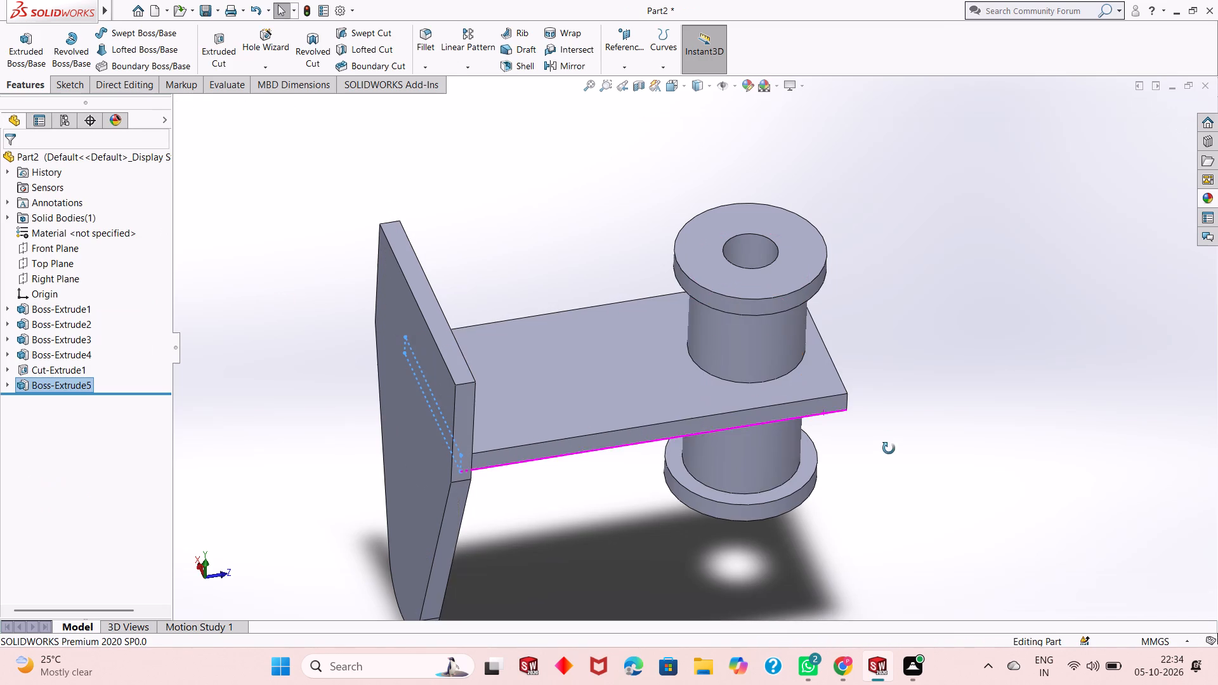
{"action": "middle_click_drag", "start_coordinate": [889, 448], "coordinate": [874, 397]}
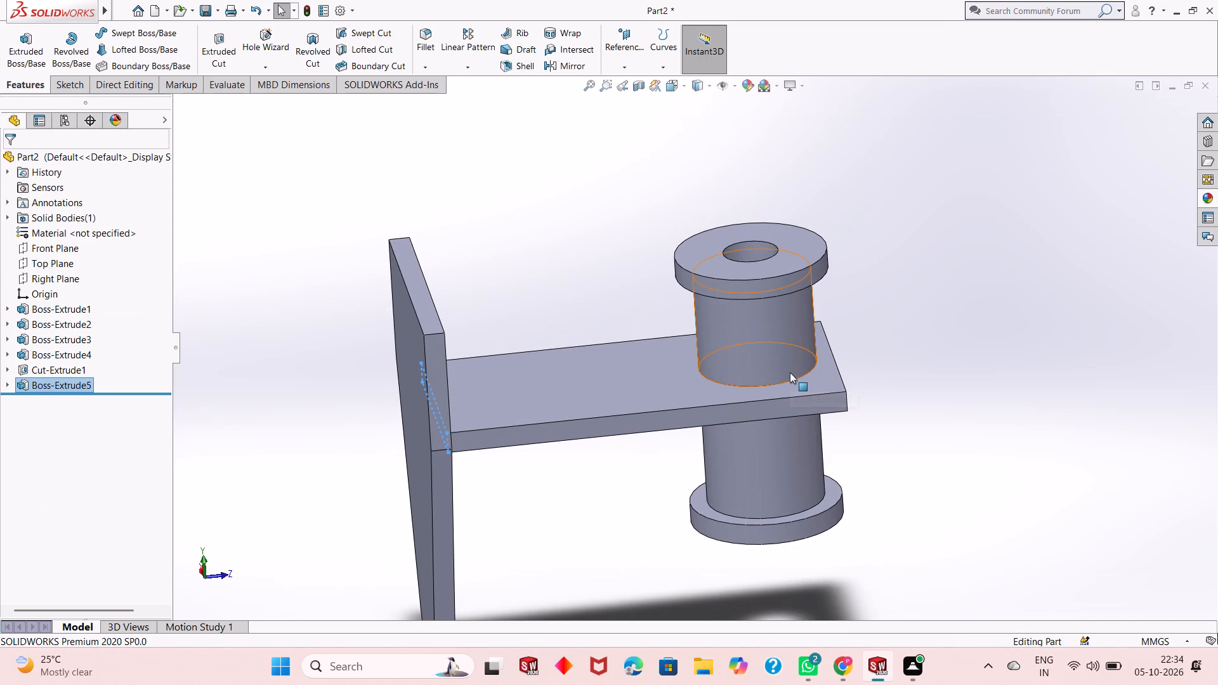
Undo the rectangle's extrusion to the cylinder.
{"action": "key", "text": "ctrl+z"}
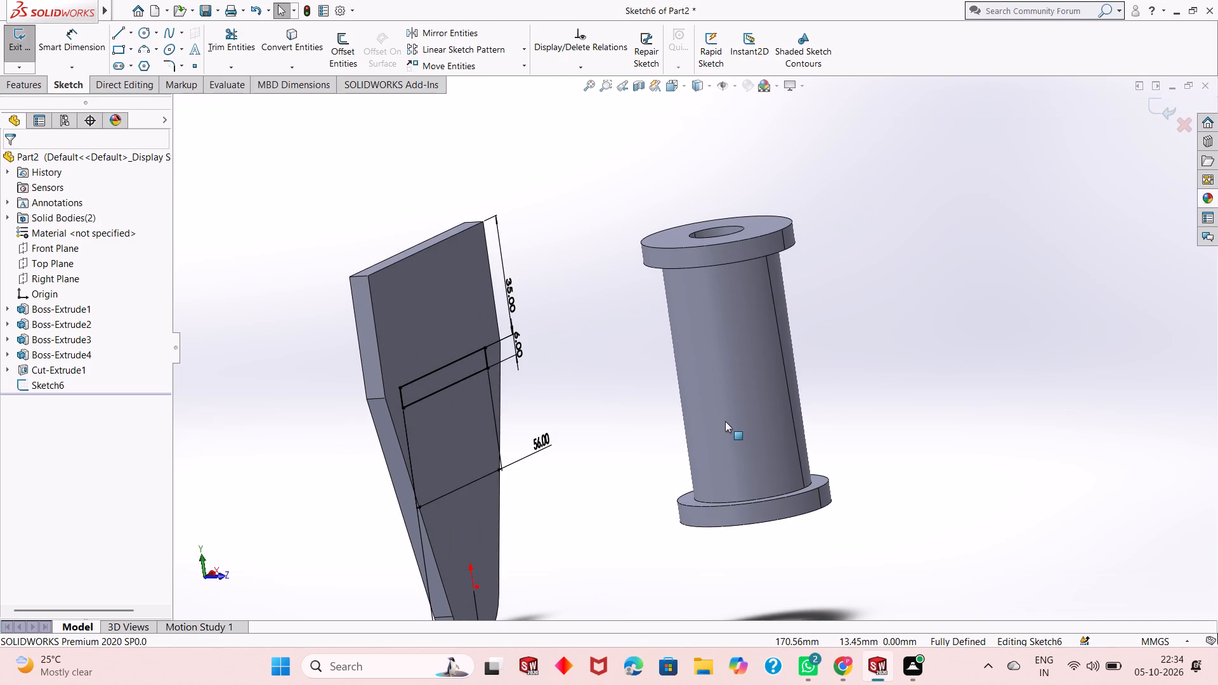
Examine the dimensioned rectangle sketch on the plate and its position relative to the flanged cylinder.
{"action": "middle_click_drag", "start_coordinate": [818, 420], "coordinate": [828, 421]}
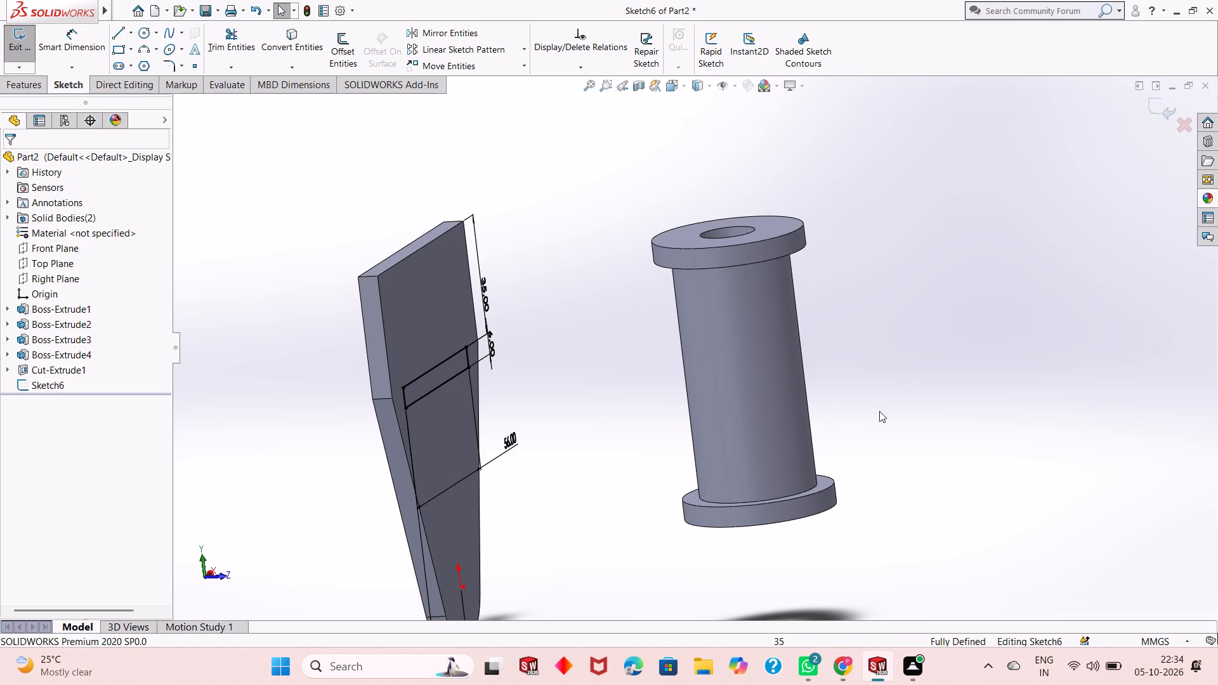
{"action": "middle_click_drag", "start_coordinate": [879, 362], "coordinate": [896, 439]}
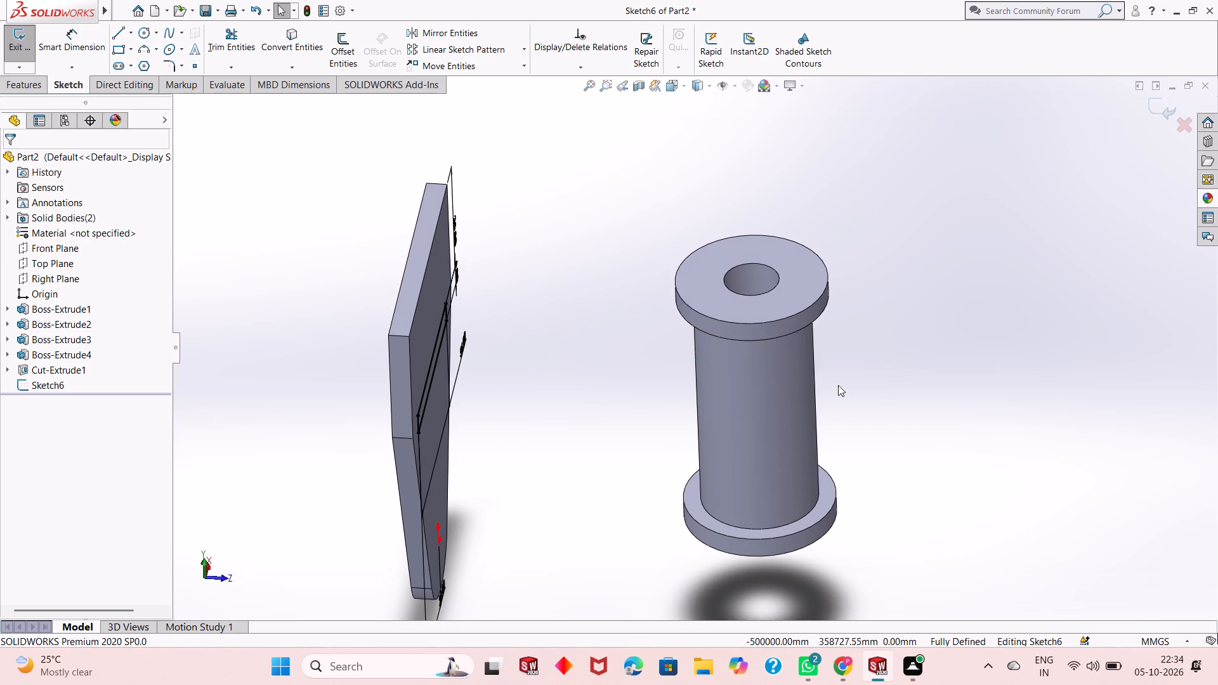
{"action": "middle_click_drag", "start_coordinate": [576, 315], "coordinate": [586, 372]}
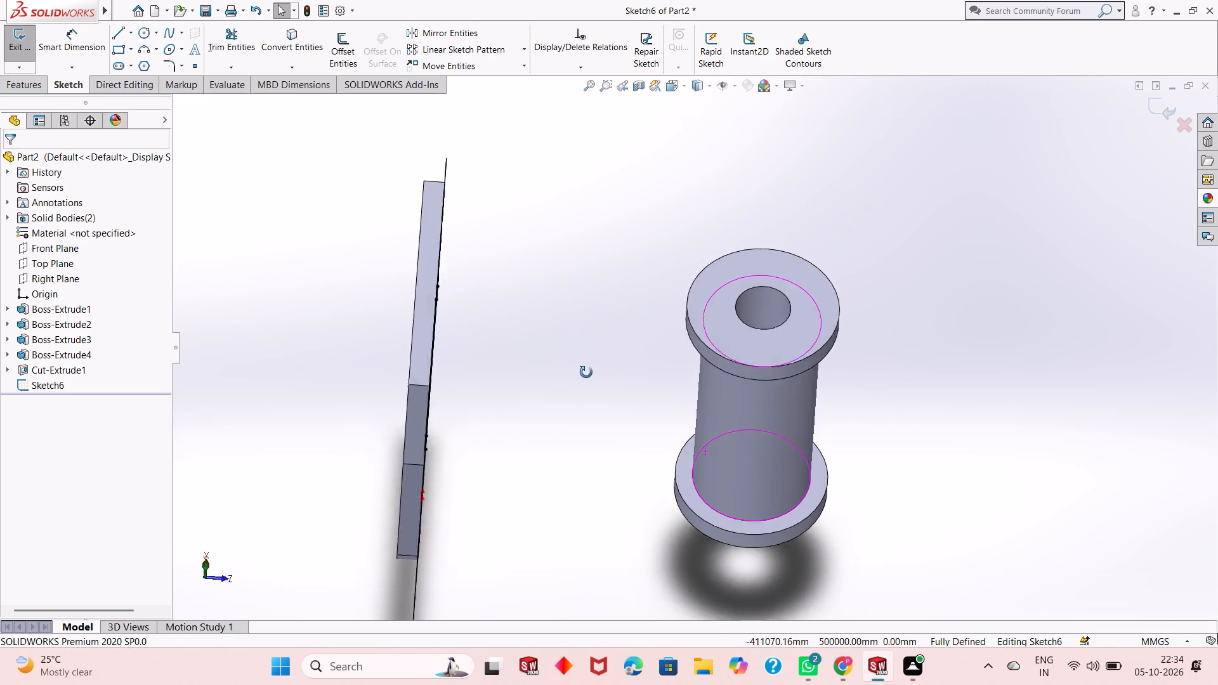
{"action": "middle_click_drag", "start_coordinate": [586, 372], "coordinate": [568, 418]}
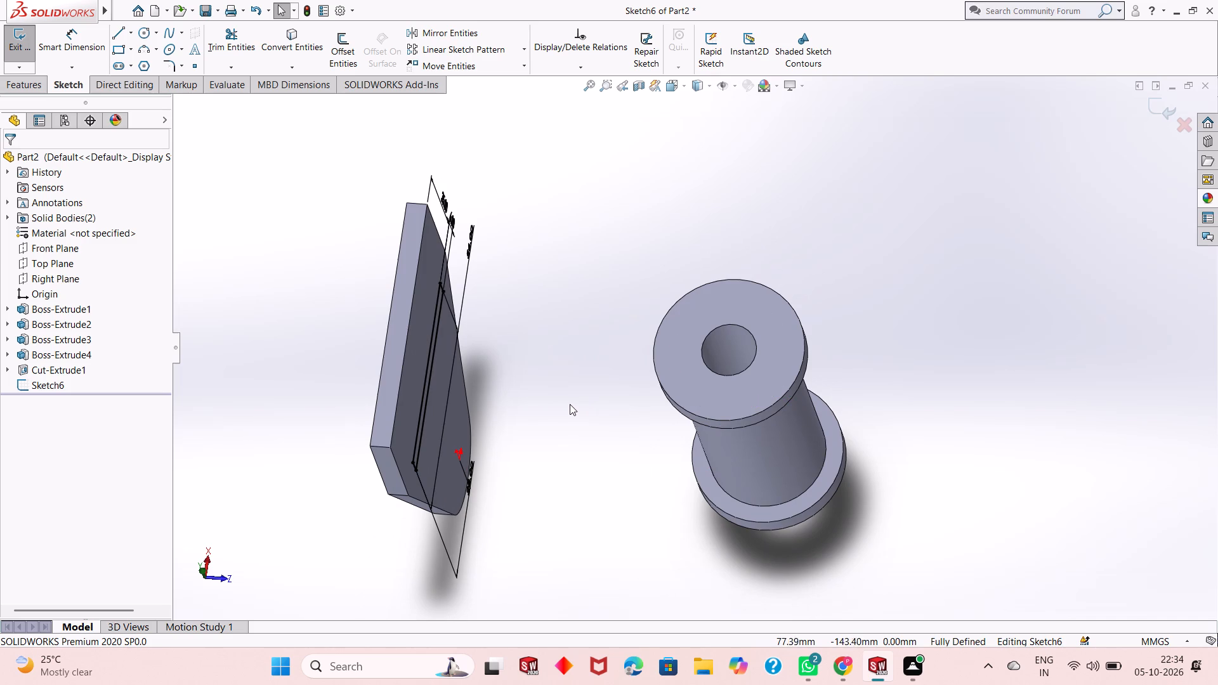
{"action": "middle_click_drag", "start_coordinate": [570, 405], "coordinate": [566, 247]}
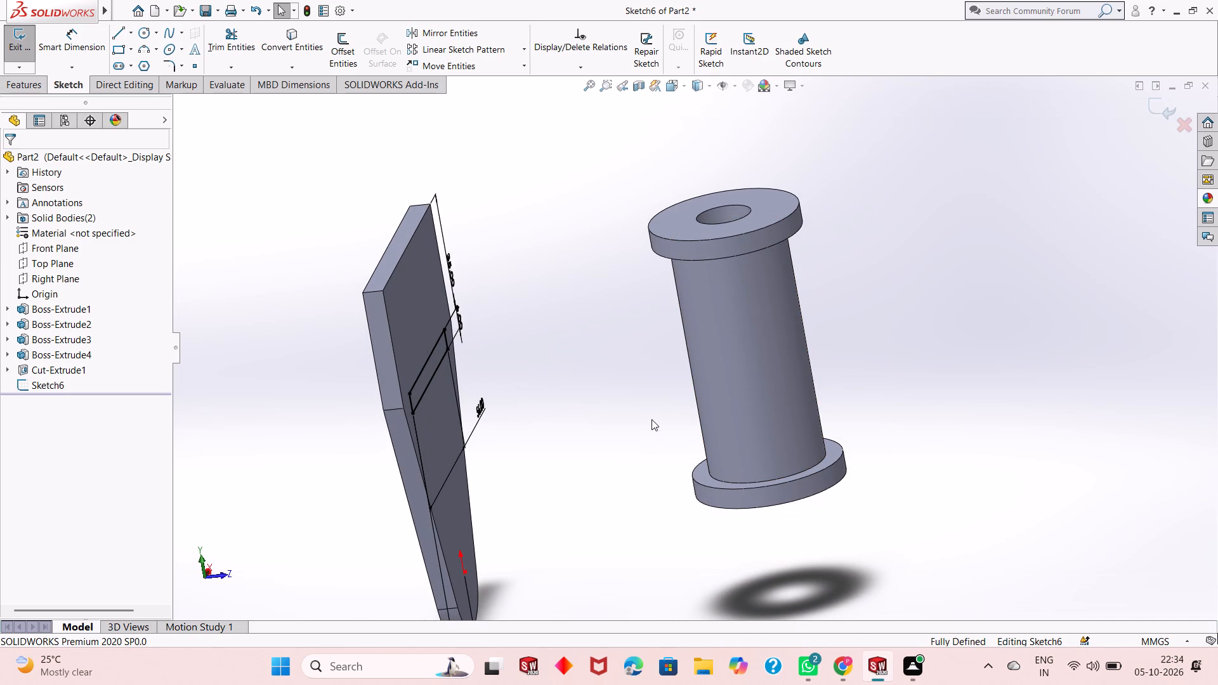
{"action": "scroll", "coordinate": [613, 391], "scroll_direction": "down", "scroll_amount": 2}
{"action": "middle_click_drag", "start_coordinate": [613, 395], "coordinate": [572, 395]}
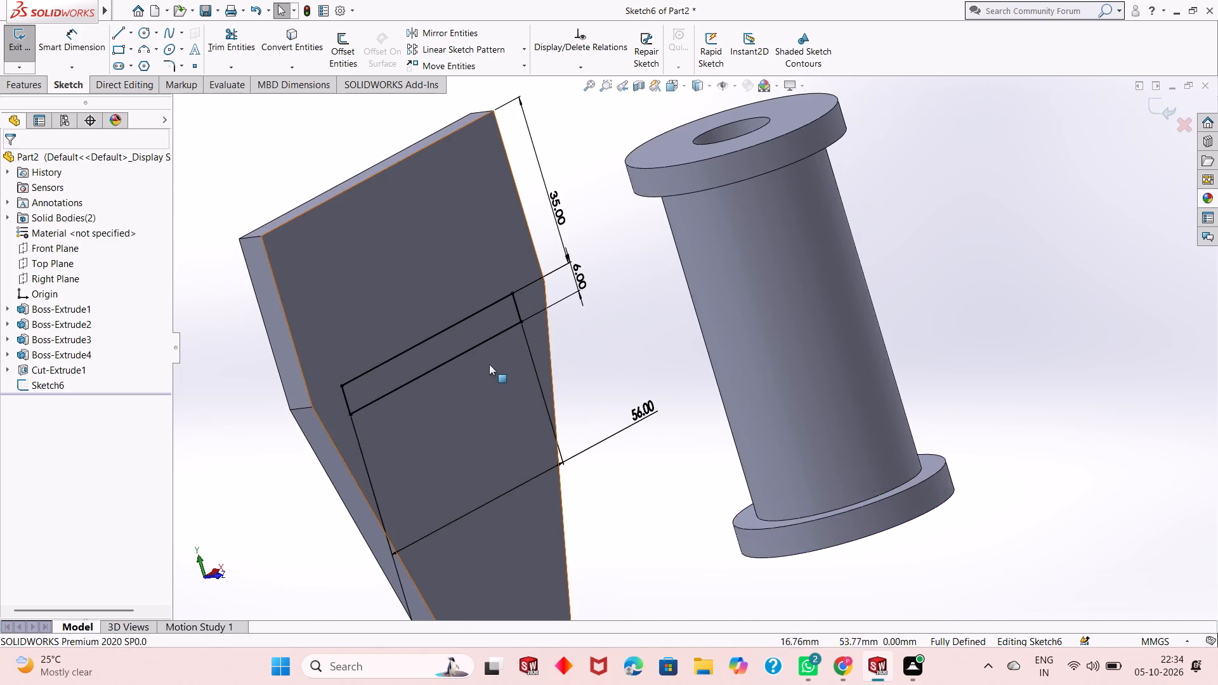
{"action": "scroll", "coordinate": [484, 362], "scroll_direction": "down", "scroll_amount": 2}
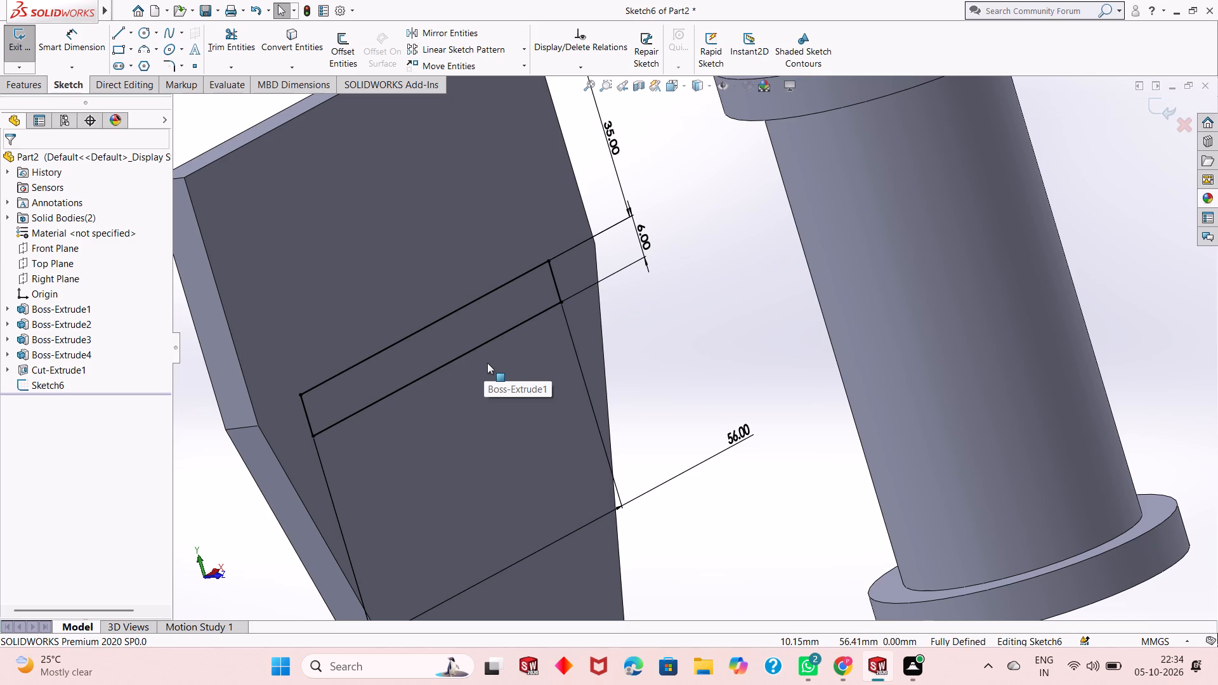
{"action": "middle_click_drag", "start_coordinate": [488, 374], "coordinate": [510, 360]}
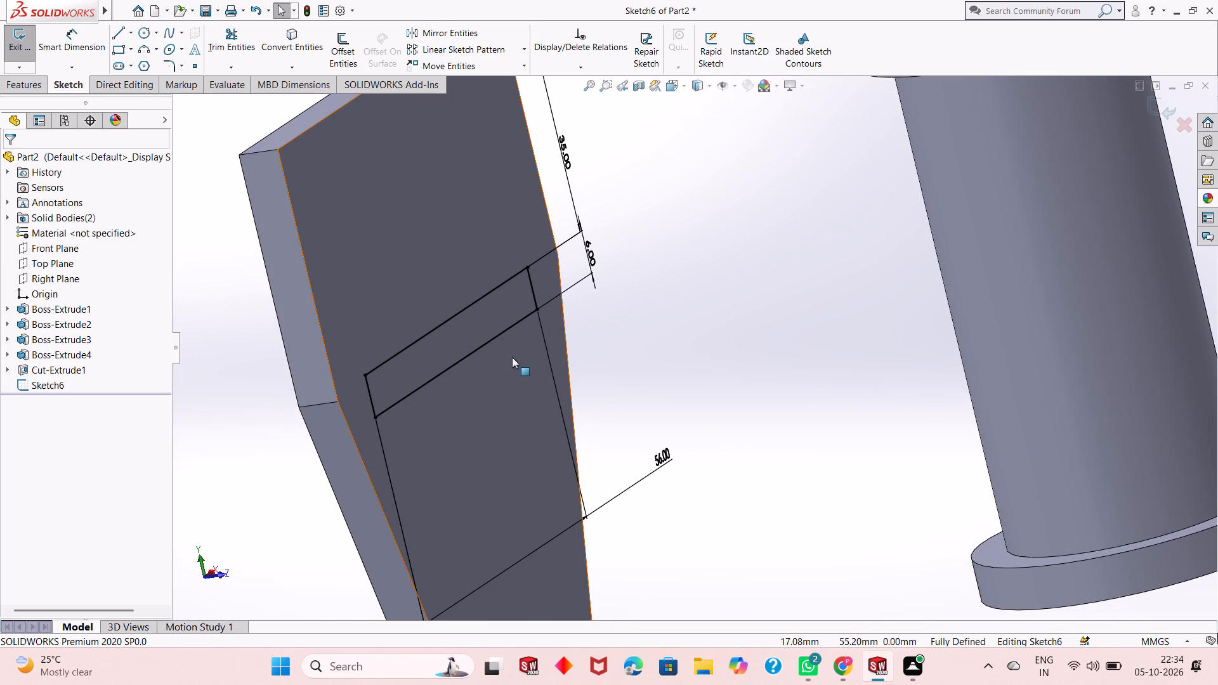
{"action": "middle_click_drag", "start_coordinate": [632, 395], "coordinate": [596, 416]}
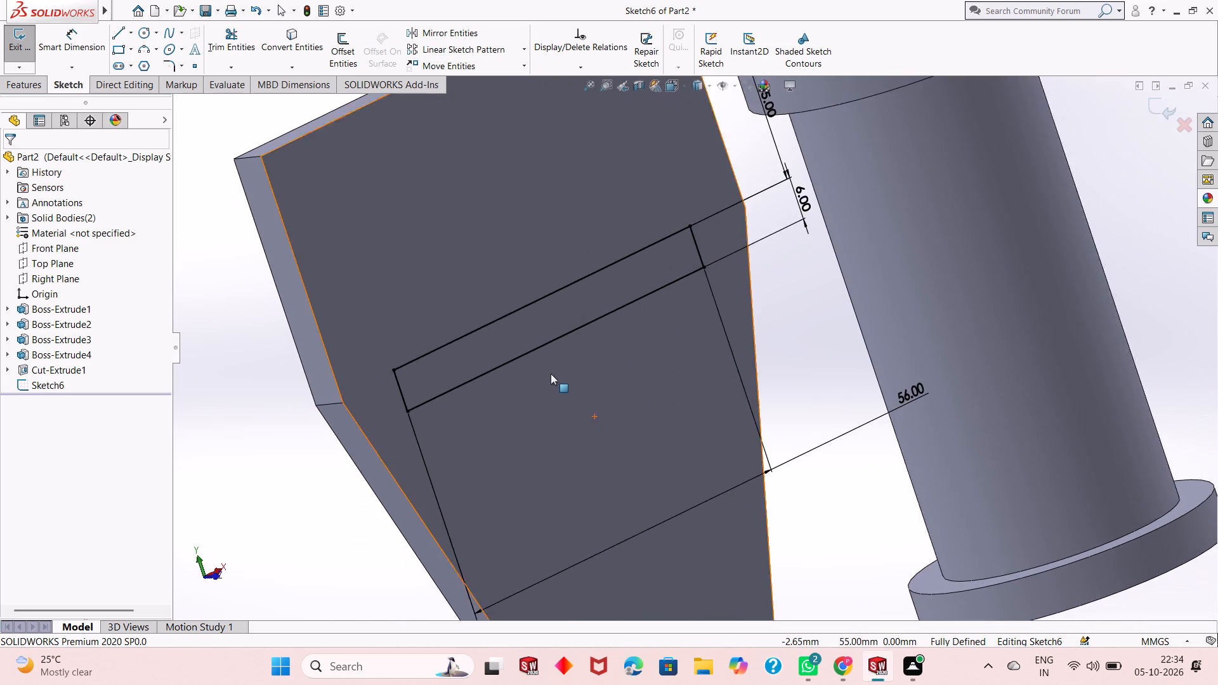
{"action": "scroll", "coordinate": [550, 373], "scroll_direction": "down", "scroll_amount": 3}
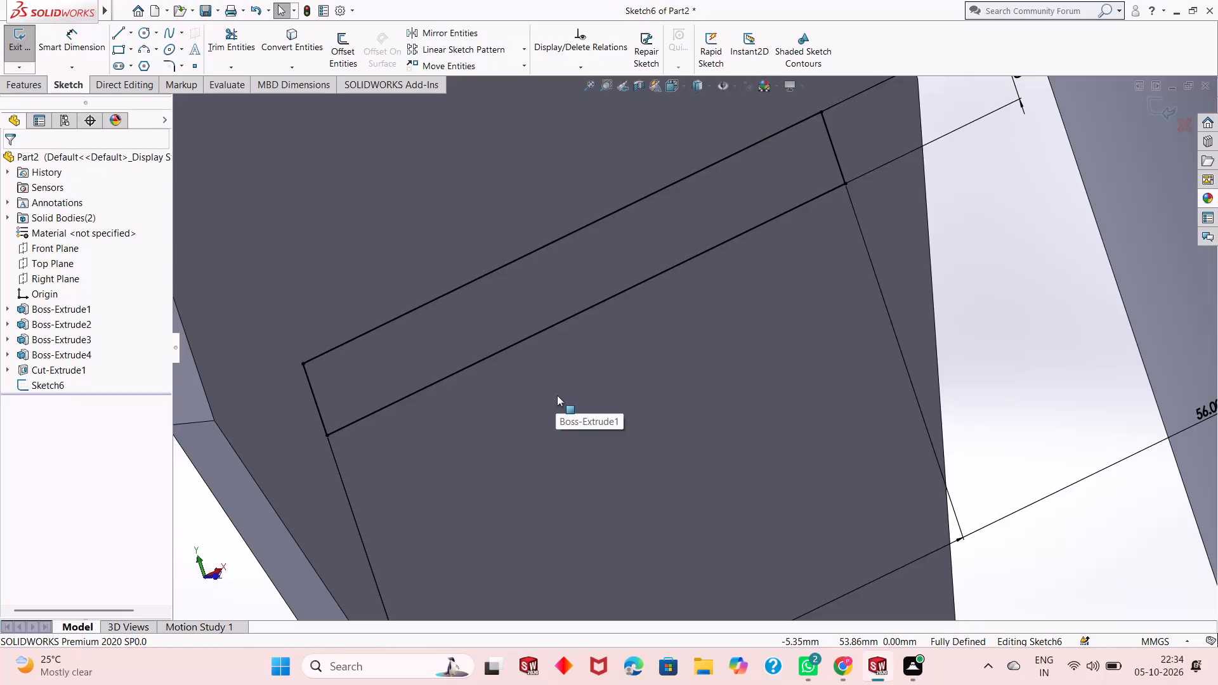
{"action": "scroll", "coordinate": [569, 395], "scroll_direction": "up", "scroll_amount": 5}
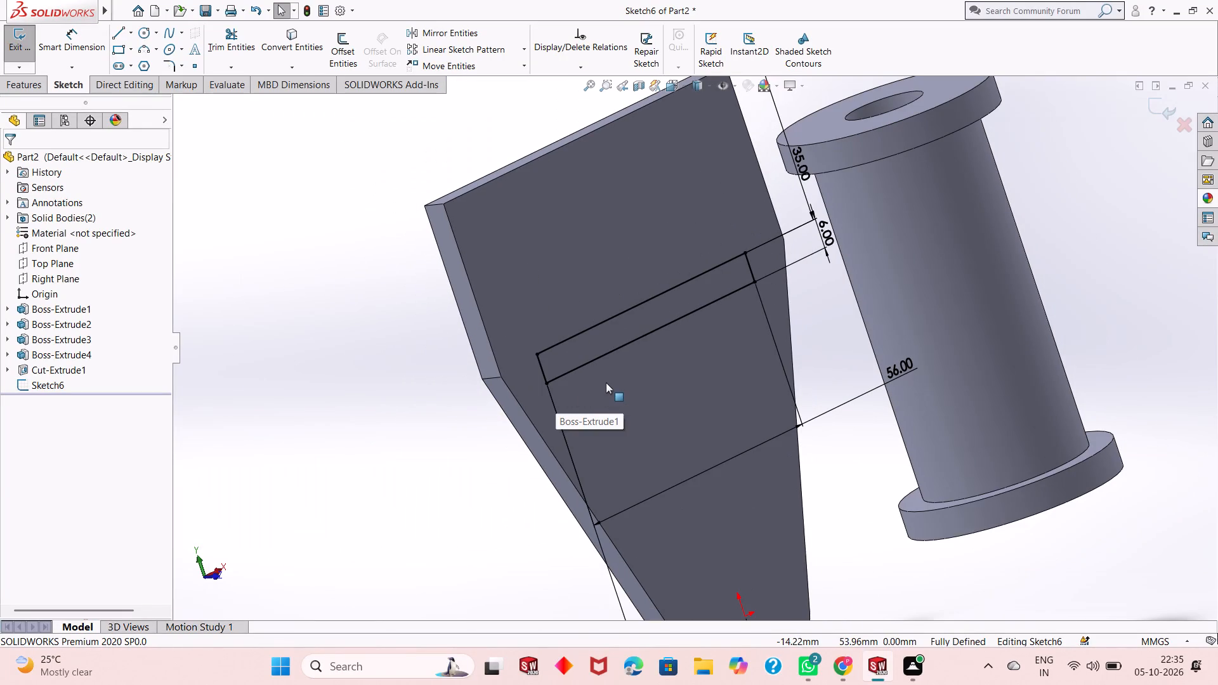
Undo the rectangle's dimensions, the rectangle and its sketch on the plate, back through the cylinder's 16 mm bore cut.
{"action": "key", "text": "ctrl+z"}
{"action": "key", "text": "ctrl+z"}
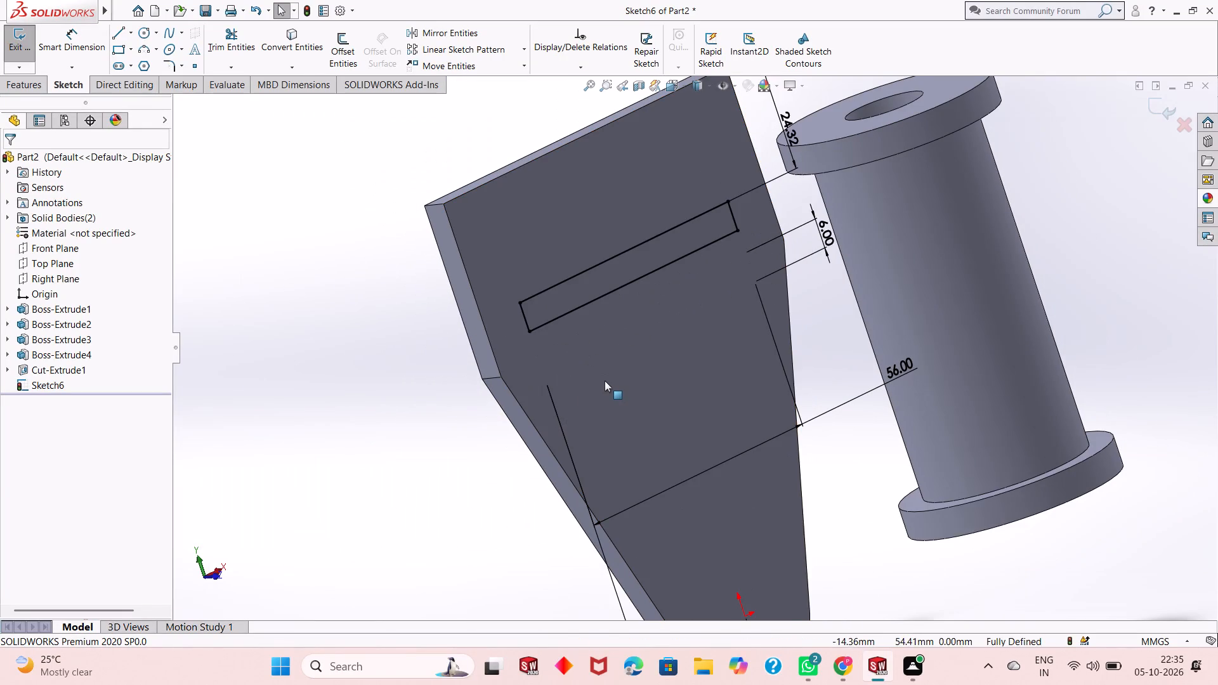
{"action": "key", "text": "ctrl+z"}
{"action": "key", "text": "ctrl+z"}
{"action": "key", "text": "ctrl+z"}
{"action": "key", "text": "ctrl+z"}
{"action": "key", "text": "ctrl+z"}
{"action": "key", "text": "ctrl+z"}
{"action": "key", "text": "ctrl+z"}
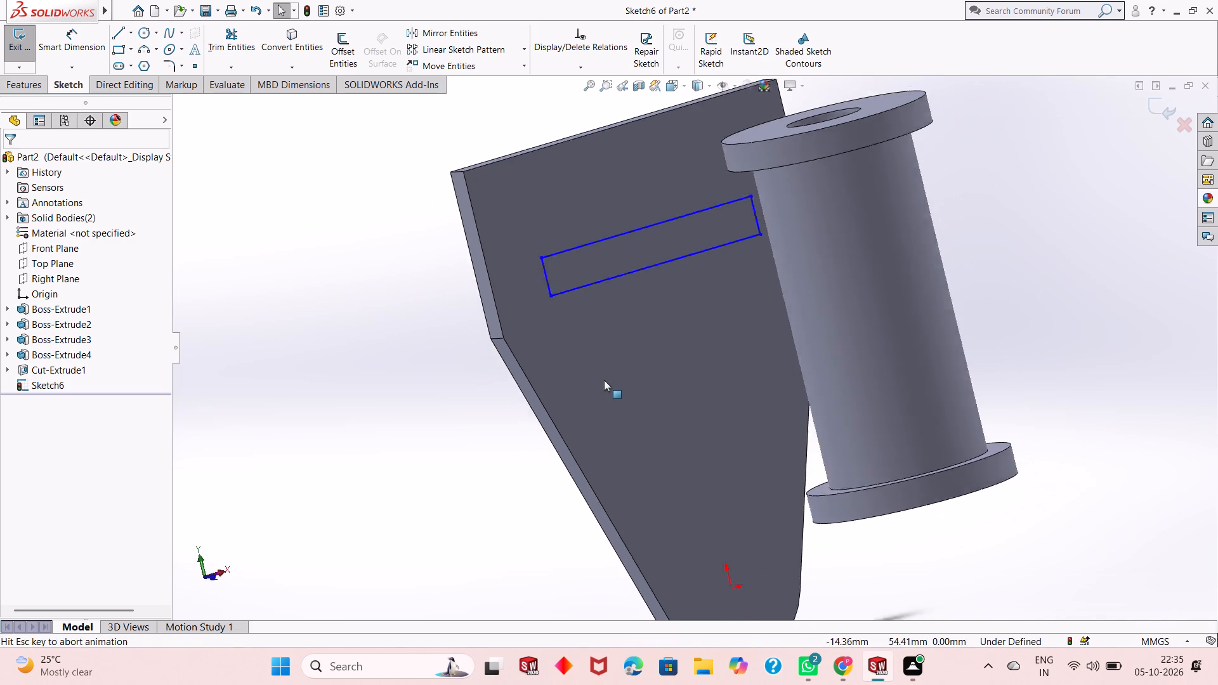
{"action": "key", "text": "ctrl+z"}
{"action": "key", "text": "ctrl+z"}
{"action": "key", "text": "ctrl+z"}
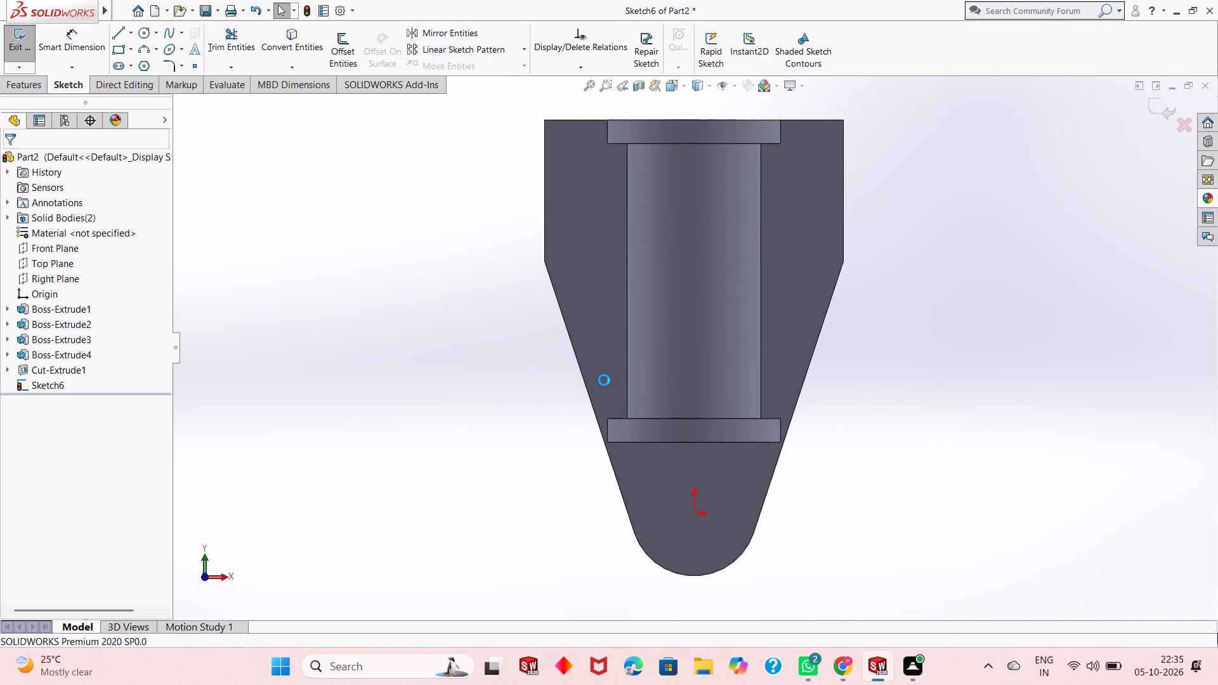
{"action": "key", "text": "ctrl+z"}
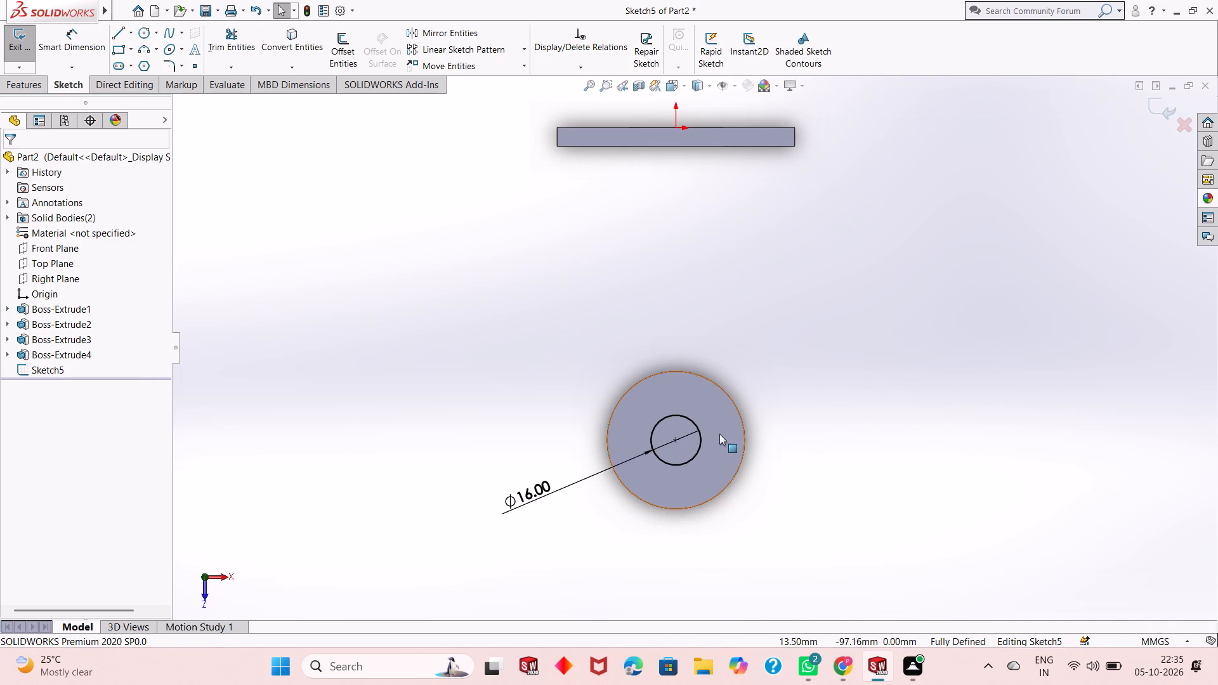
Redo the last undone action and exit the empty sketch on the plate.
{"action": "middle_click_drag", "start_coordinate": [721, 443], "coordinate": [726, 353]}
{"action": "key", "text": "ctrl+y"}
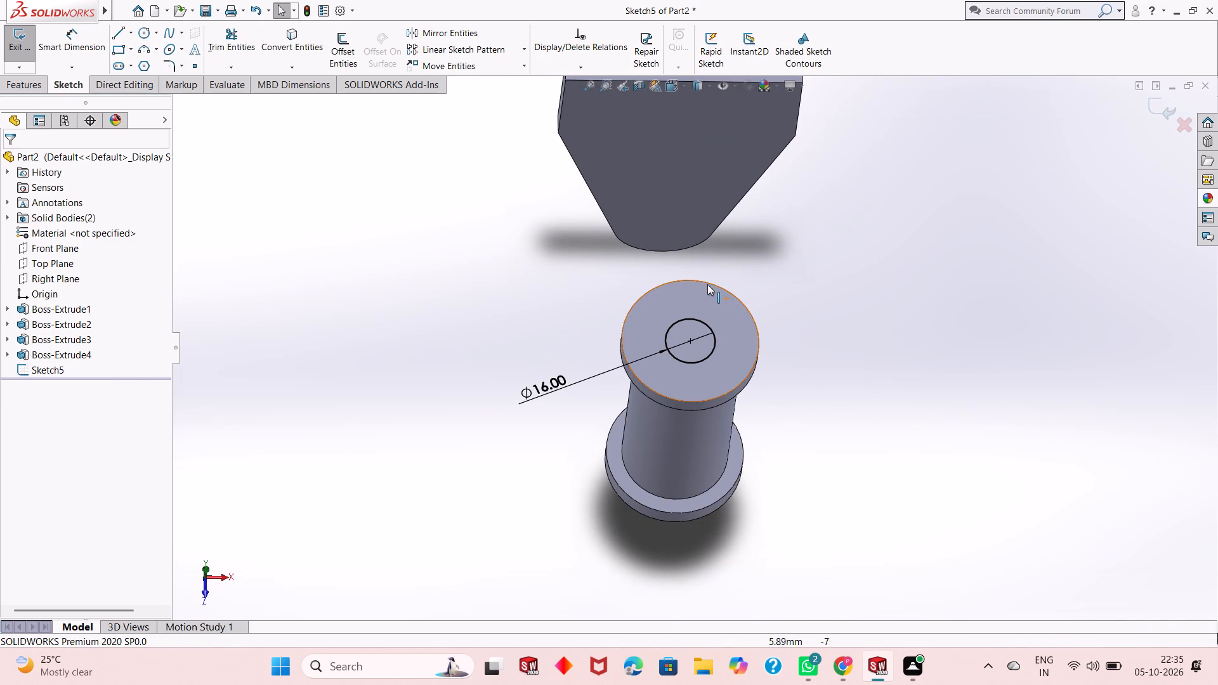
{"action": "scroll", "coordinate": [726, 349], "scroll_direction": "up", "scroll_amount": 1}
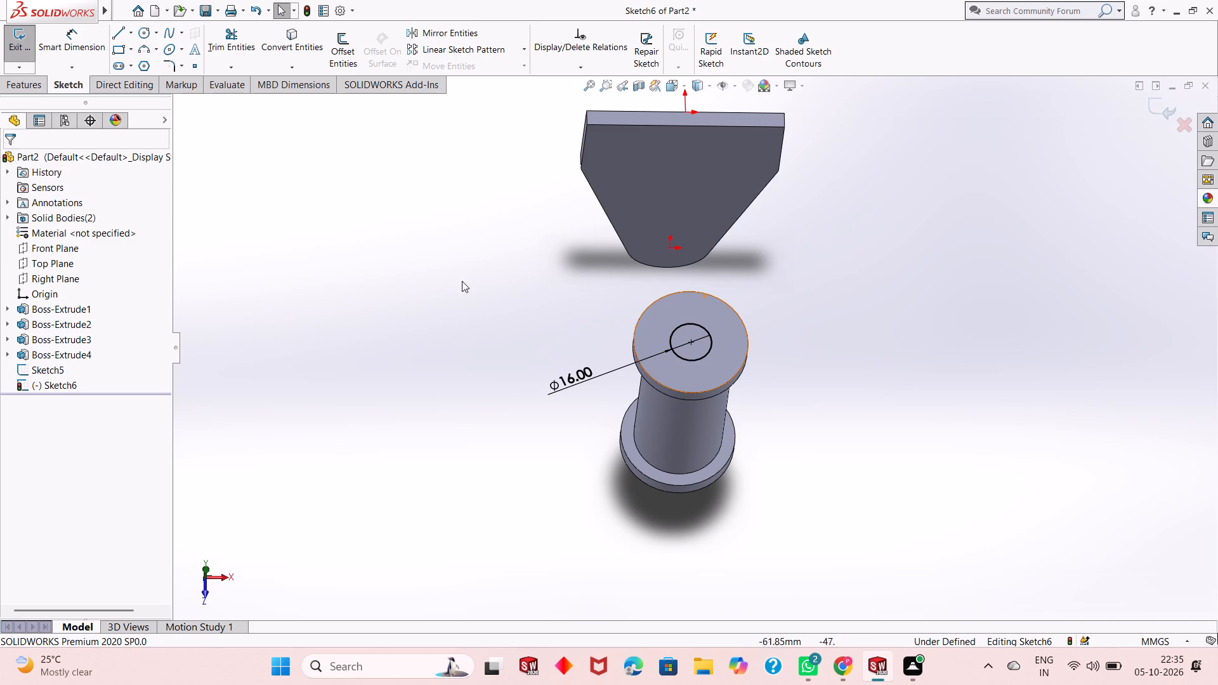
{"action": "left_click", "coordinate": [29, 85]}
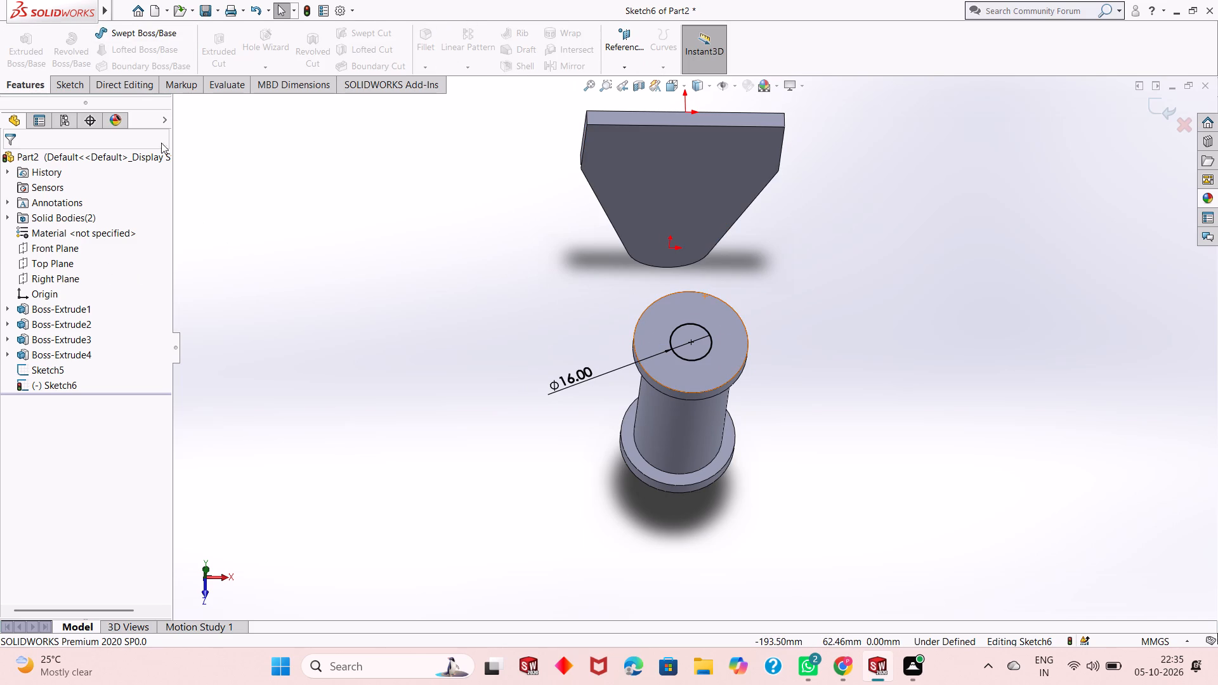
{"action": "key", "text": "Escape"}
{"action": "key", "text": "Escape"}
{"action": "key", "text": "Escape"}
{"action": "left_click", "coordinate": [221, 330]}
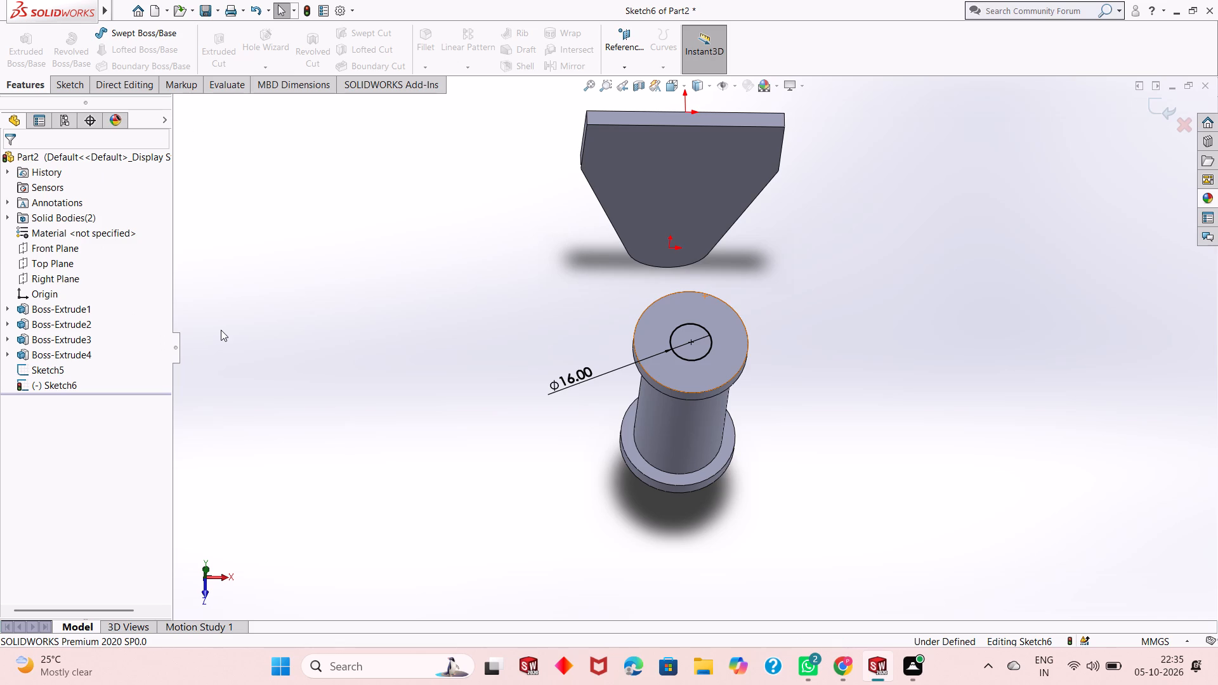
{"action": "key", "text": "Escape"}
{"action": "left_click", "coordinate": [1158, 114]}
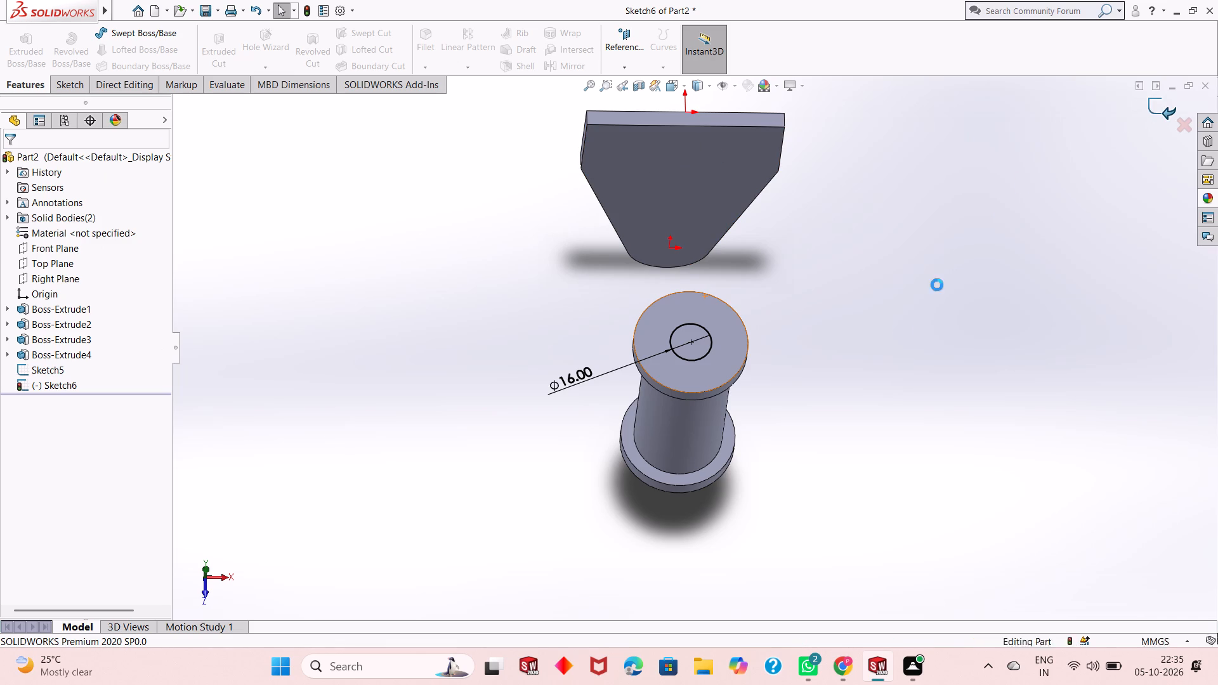
Cut the 16 mm circle sketch Through All the flanged cylinder to form its bore.
{"action": "left_click", "coordinate": [48, 369]}
{"action": "left_click", "coordinate": [63, 337]}
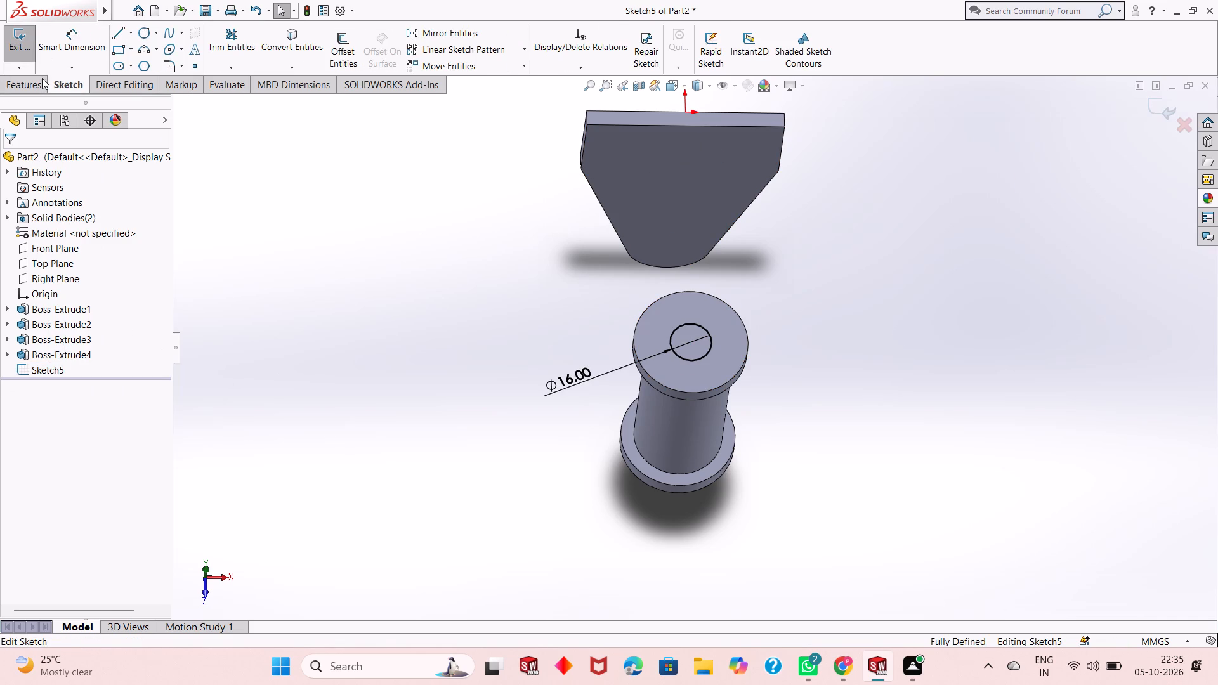
{"action": "left_click", "coordinate": [38, 84]}
{"action": "left_click", "coordinate": [208, 41]}
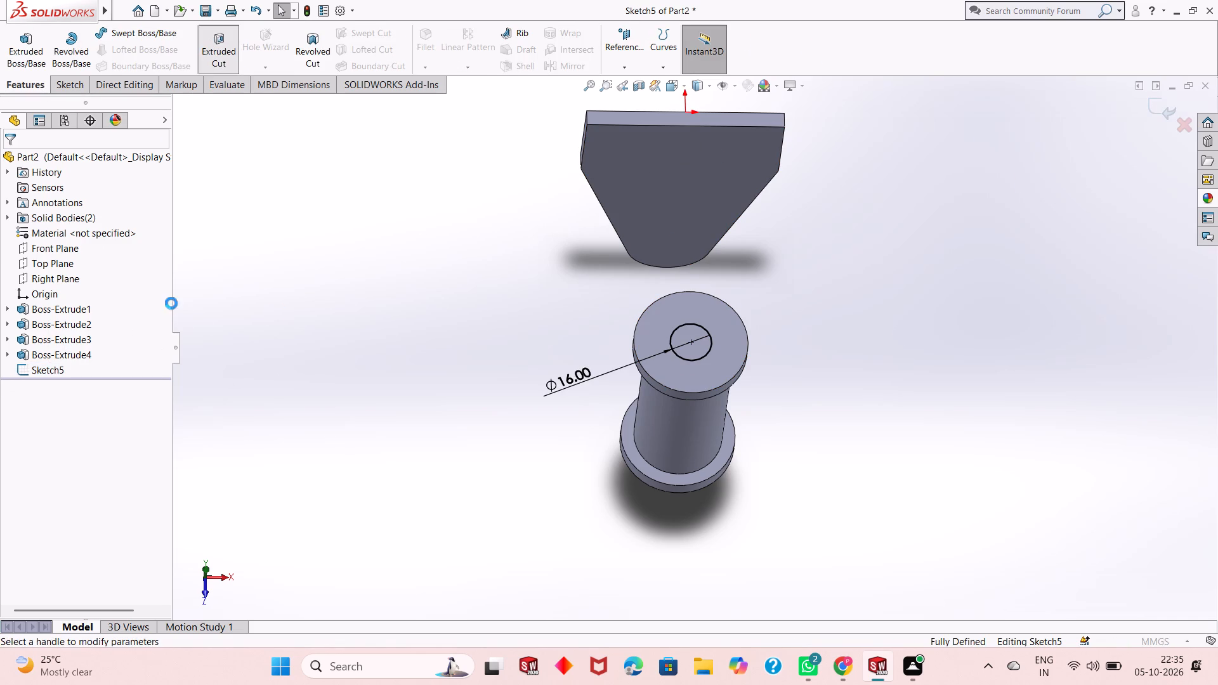
{"action": "left_click", "coordinate": [103, 248]}
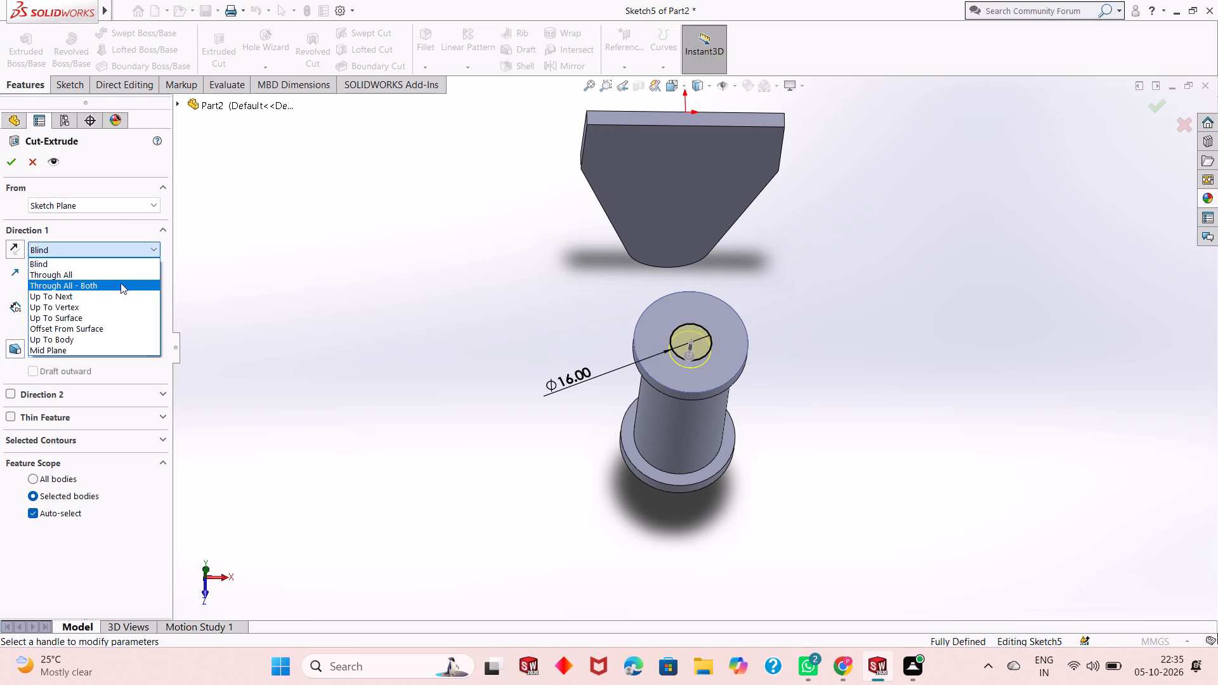
{"action": "left_click", "coordinate": [119, 275]}
{"action": "left_click", "coordinate": [15, 169]}
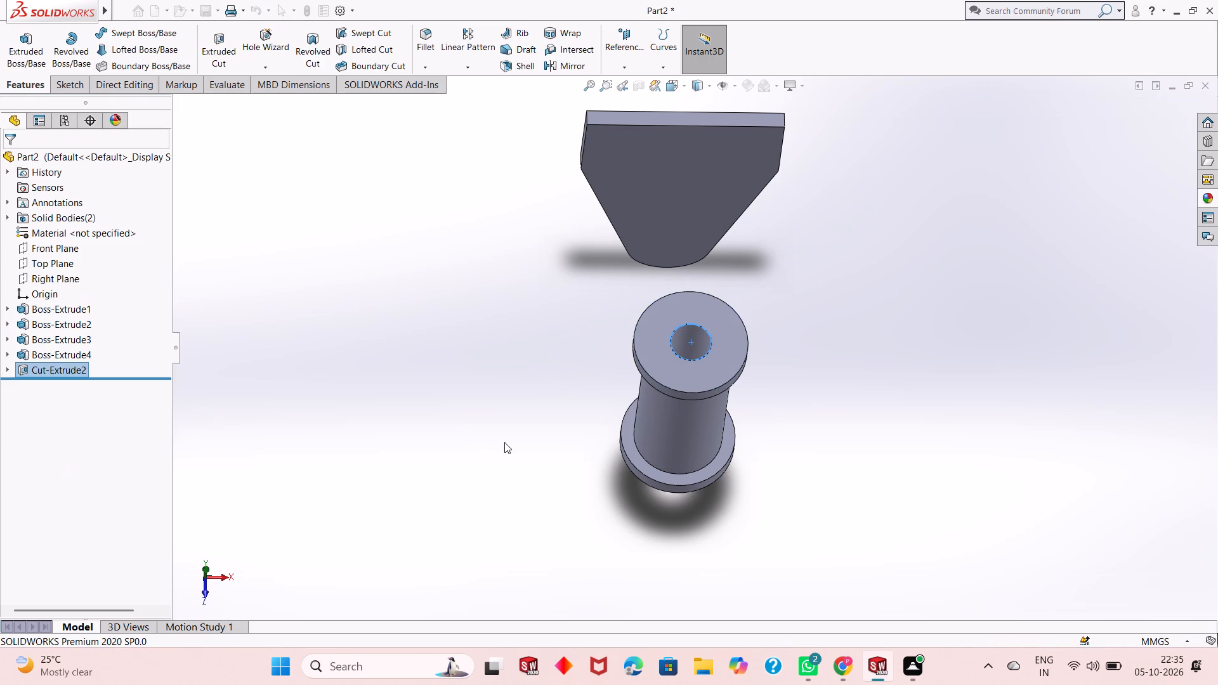
Examine the bored flanged cylinder and its position relative to the tapered plate.
{"action": "middle_click_drag", "start_coordinate": [532, 450], "coordinate": [530, 388]}
{"action": "scroll", "coordinate": [532, 410], "scroll_direction": "up", "scroll_amount": 1}
{"action": "left_click", "coordinate": [527, 382]}
{"action": "middle_click_drag", "start_coordinate": [564, 356], "coordinate": [600, 237]}
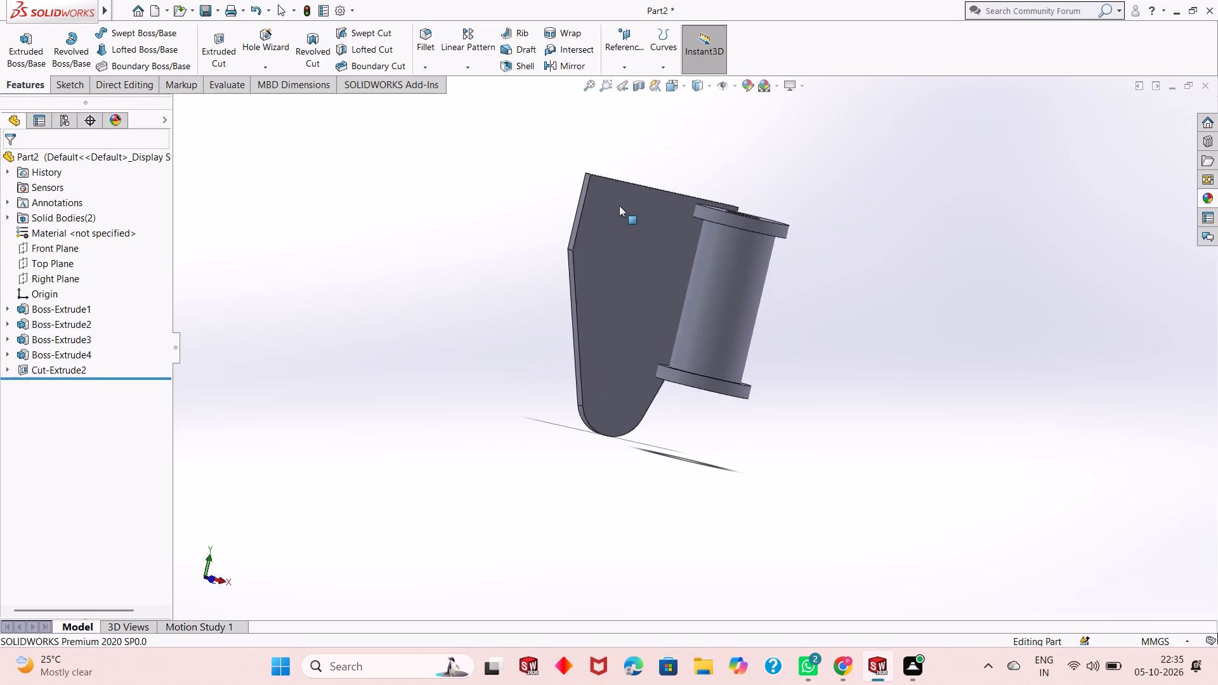
{"action": "scroll", "coordinate": [621, 205], "scroll_direction": "down", "scroll_amount": 3}
{"action": "middle_click_drag", "start_coordinate": [886, 379], "coordinate": [917, 397]}
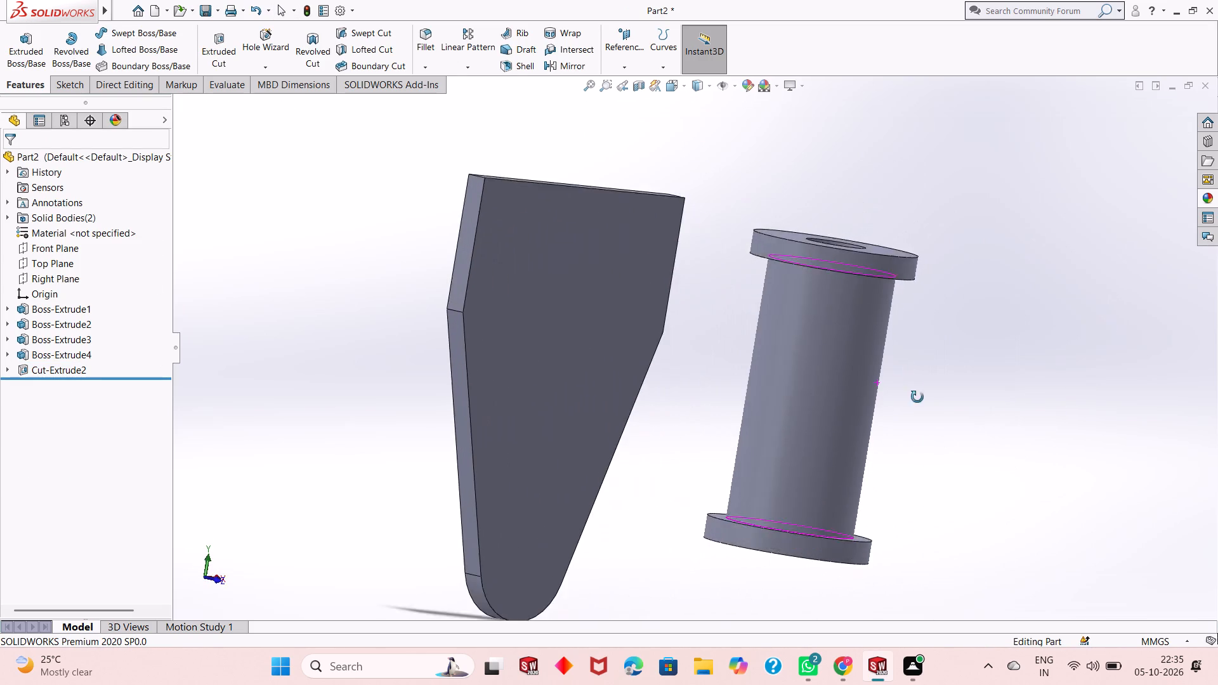
{"action": "middle_click_drag", "start_coordinate": [917, 397], "coordinate": [917, 411]}
{"action": "scroll", "coordinate": [777, 372], "scroll_direction": "up", "scroll_amount": 2}
{"action": "middle_click_drag", "start_coordinate": [616, 323], "coordinate": [622, 369]}
{"action": "scroll", "coordinate": [615, 312], "scroll_direction": "up", "scroll_amount": 2}
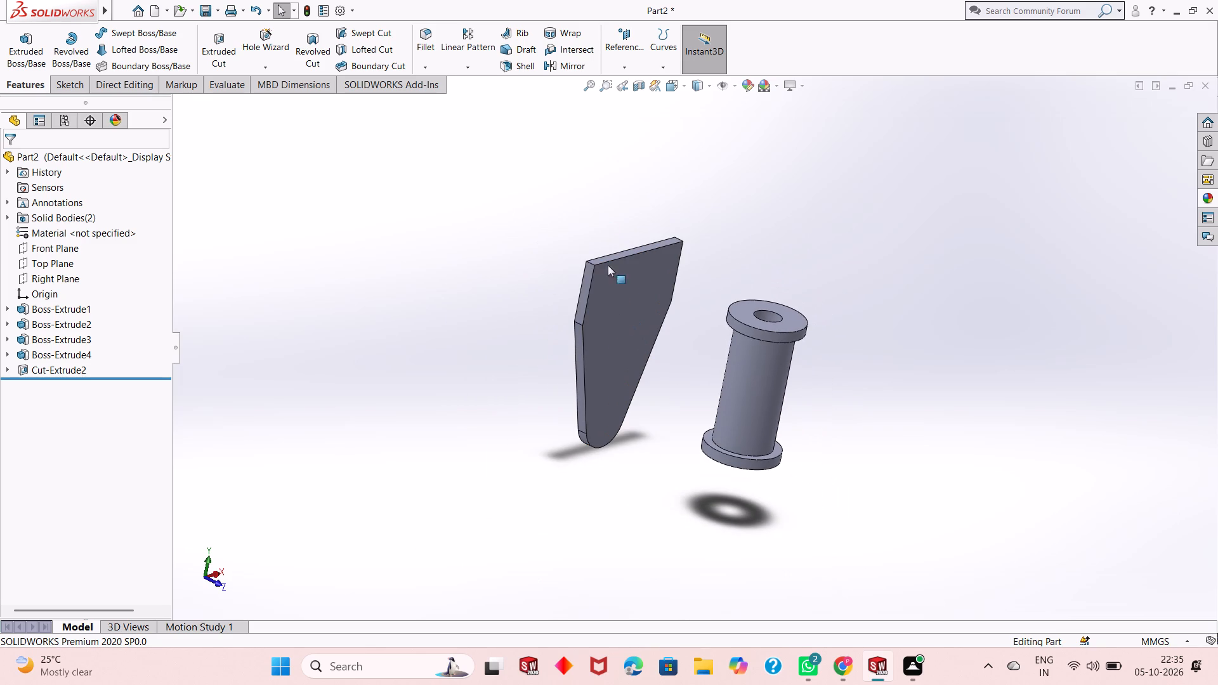
Create a reference plane offset 65 mm above the Top Plane.
{"action": "left_click", "coordinate": [620, 68]}
{"action": "left_click", "coordinate": [624, 81]}
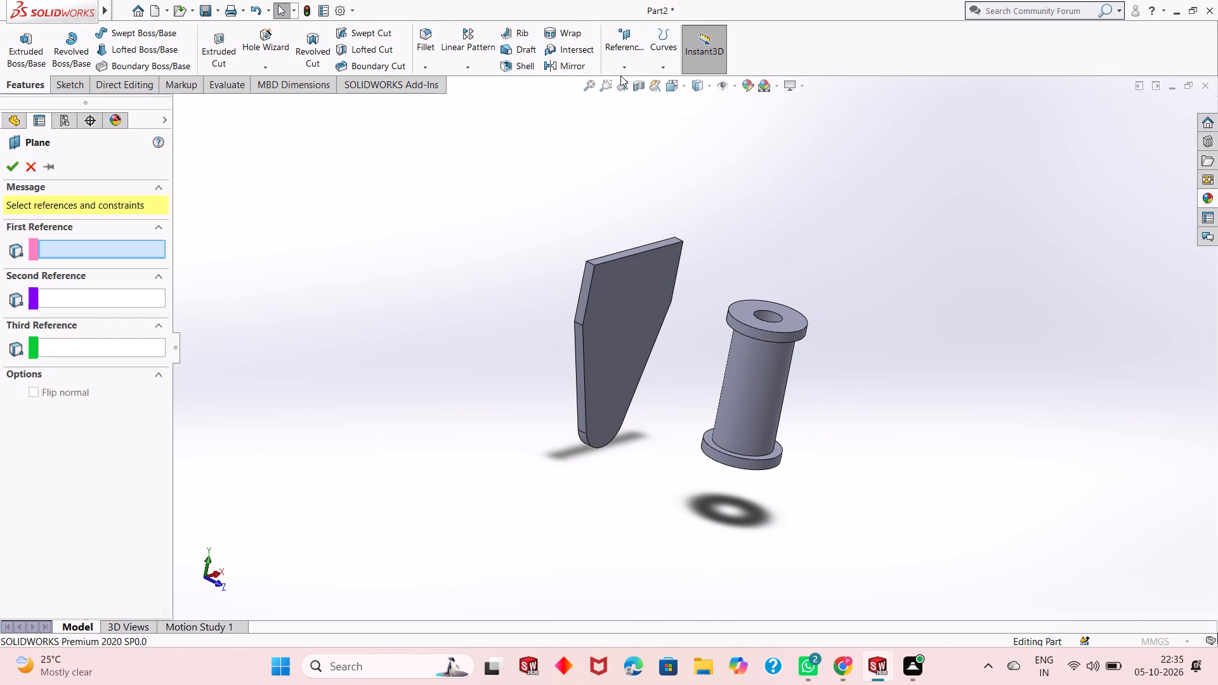
{"action": "left_click", "coordinate": [238, 114]}
{"action": "left_click", "coordinate": [225, 109]}
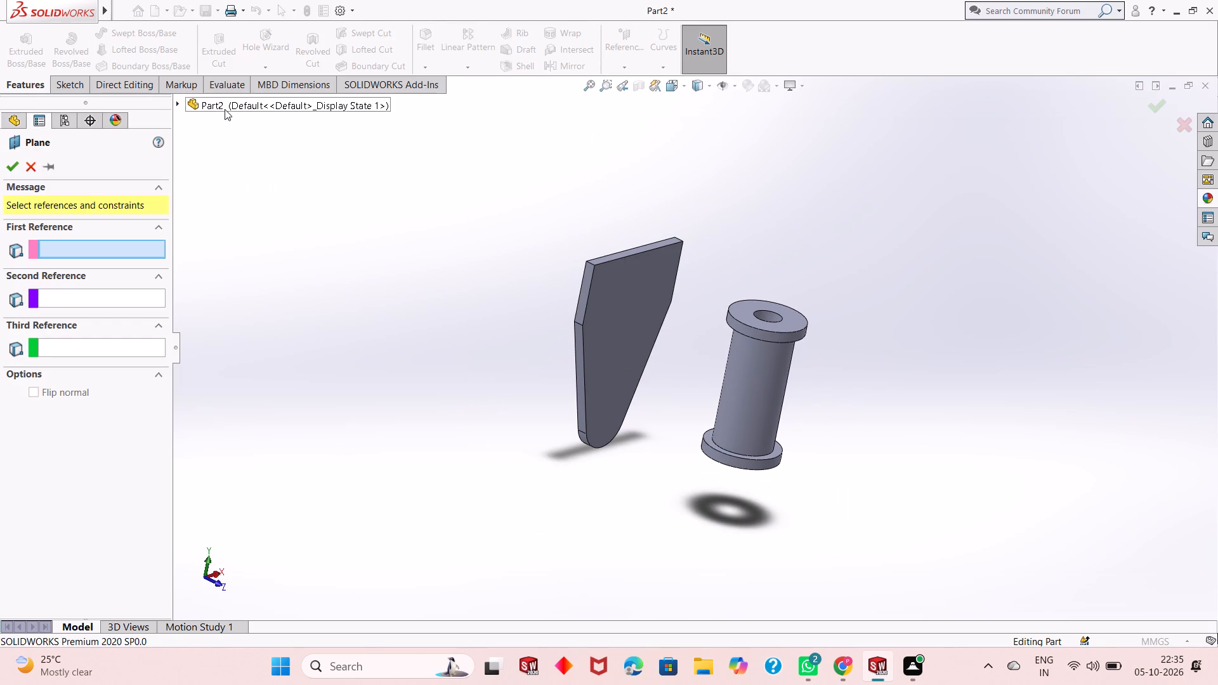
{"action": "left_click", "coordinate": [243, 205]}
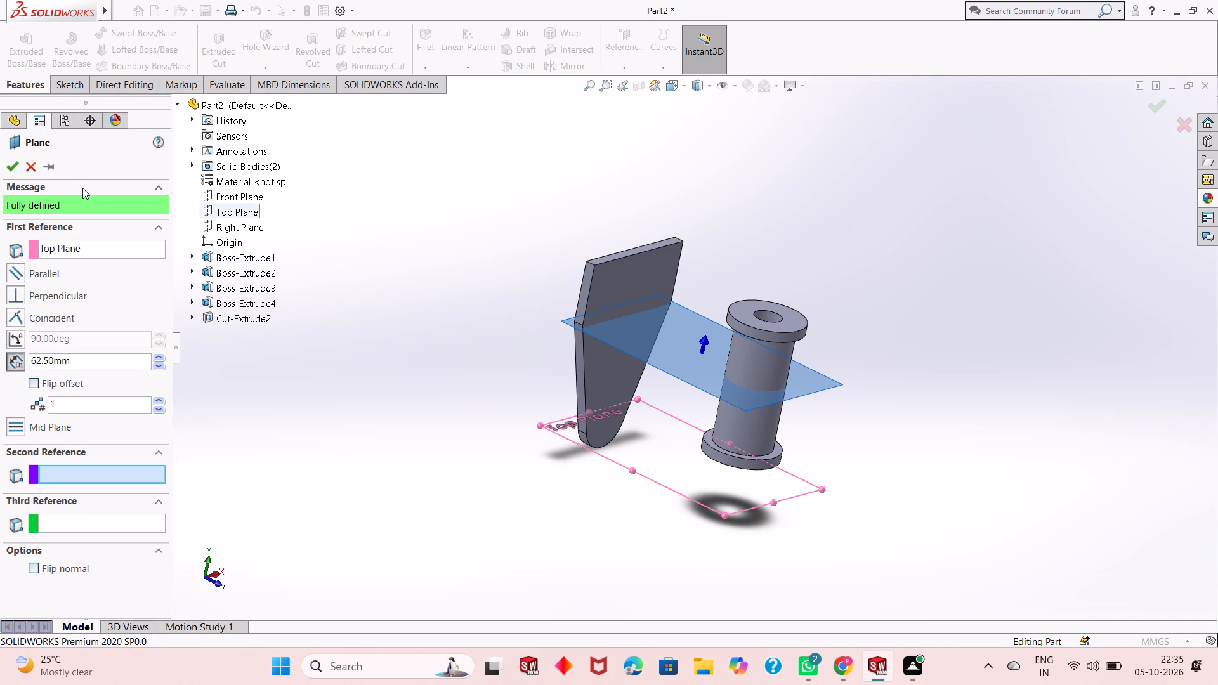
{"action": "double_click", "coordinate": [88, 363]}
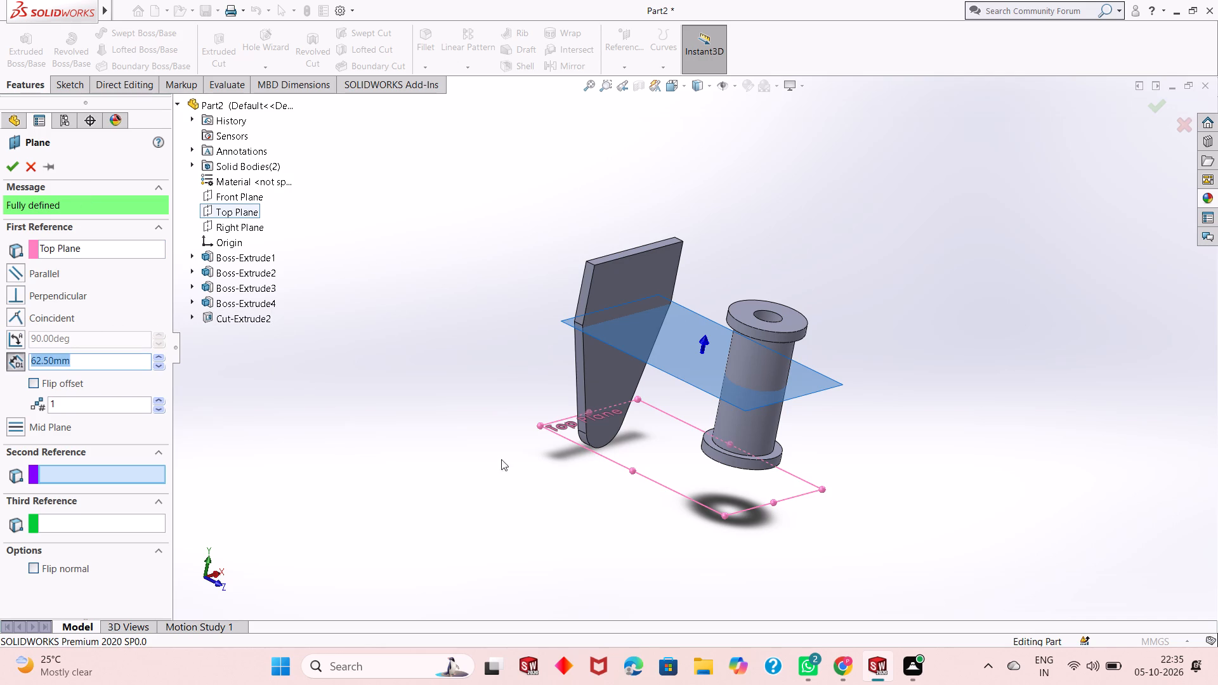
{"action": "middle_click_drag", "start_coordinate": [578, 521], "coordinate": [638, 460]}
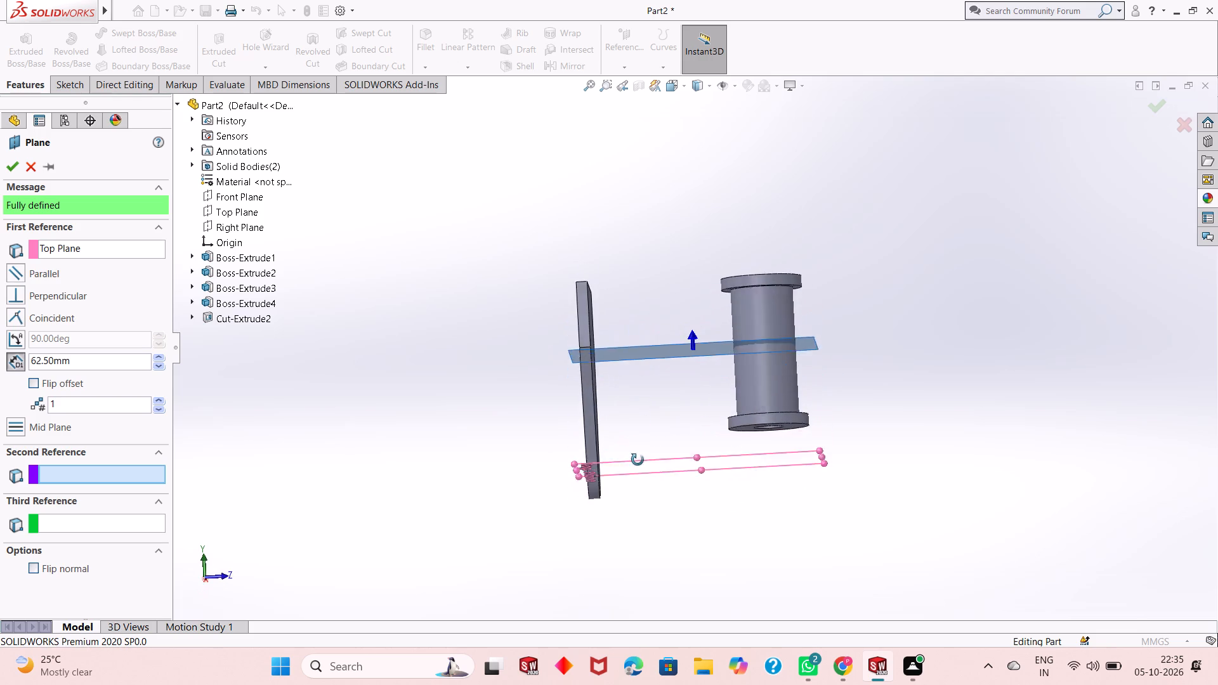
{"action": "middle_click_drag", "start_coordinate": [638, 460], "coordinate": [637, 490]}
{"action": "scroll", "coordinate": [636, 441], "scroll_direction": "down", "scroll_amount": 2}
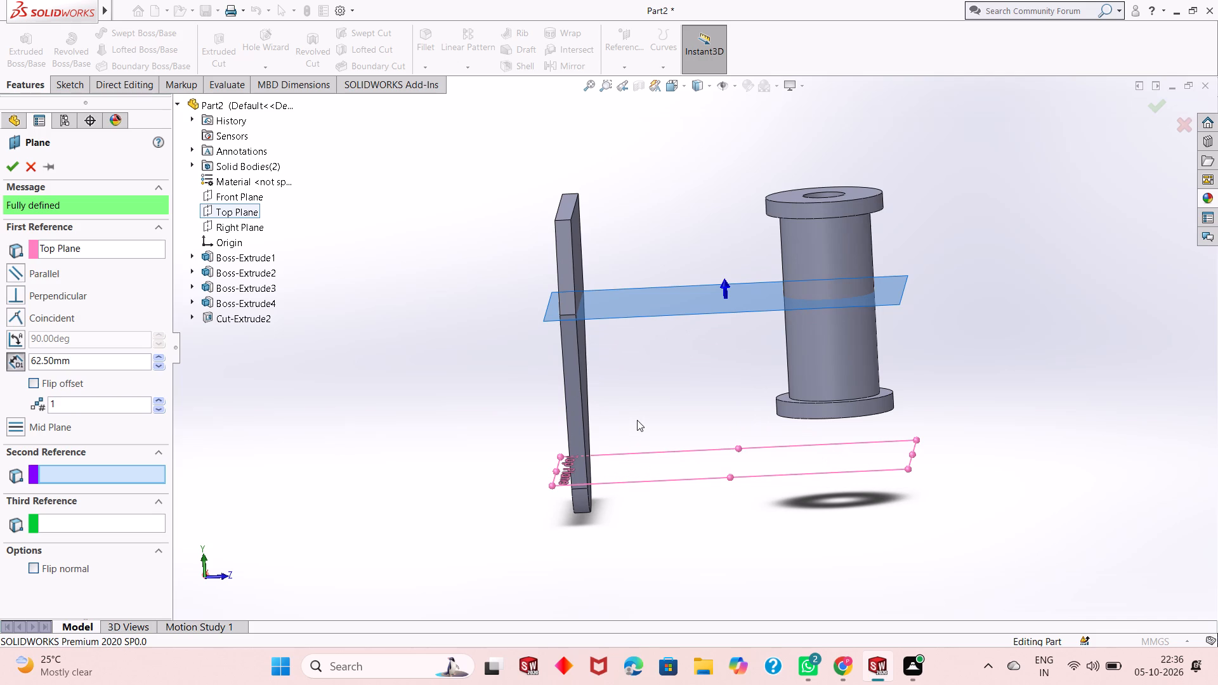
{"action": "double_click", "coordinate": [91, 367]}
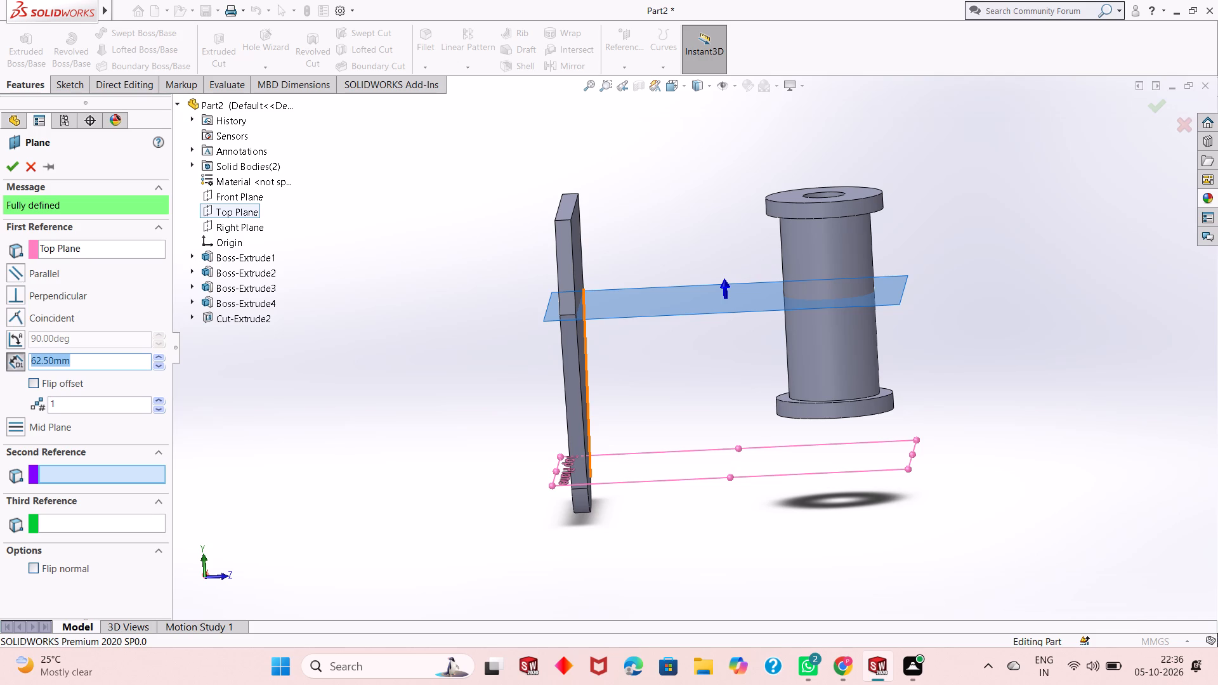
{"action": "type", "text": "65"}
{"action": "key", "text": "Return"}
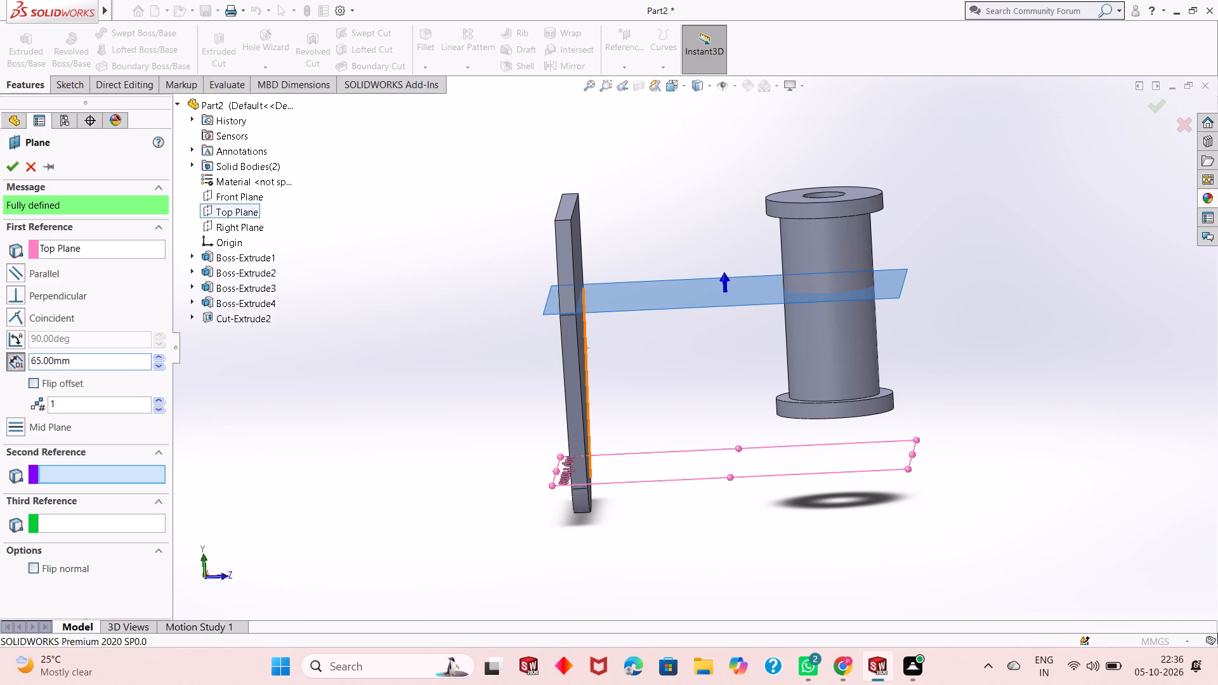
{"action": "left_click", "coordinate": [18, 167]}
Start a sketch on the new offset plane and draw a horizontal line about 48 mm long along the plate edge facing the cylinder.
{"action": "middle_click_drag", "start_coordinate": [429, 421], "coordinate": [403, 399]}
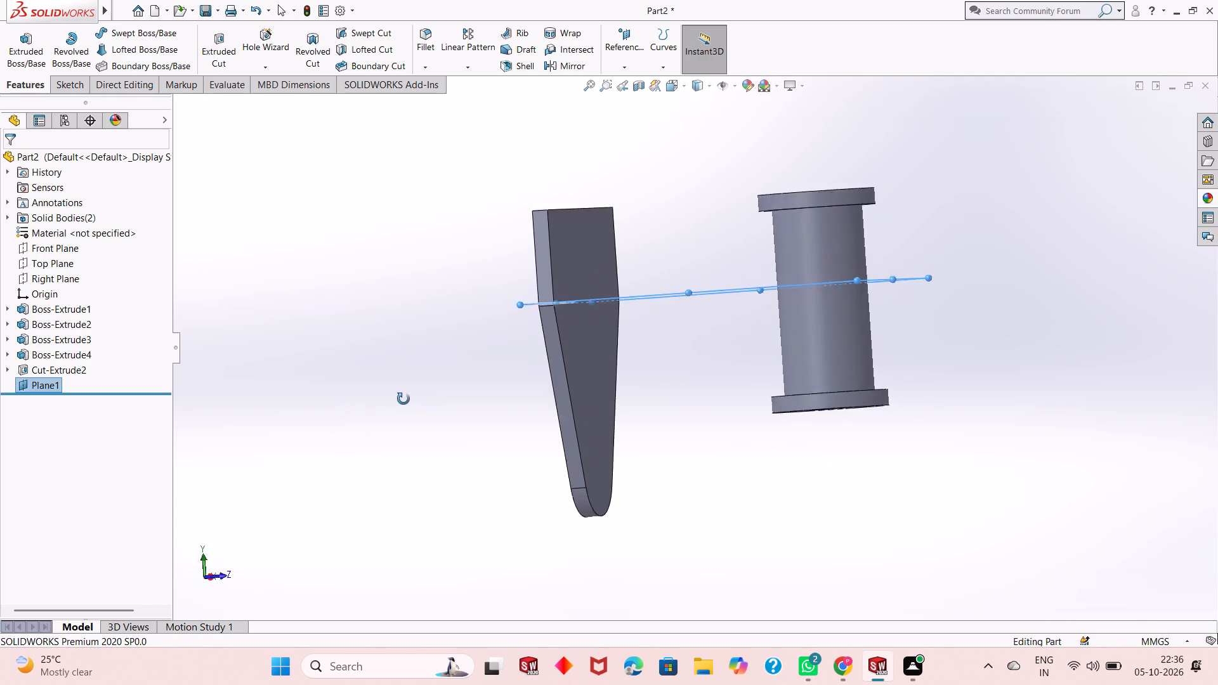
{"action": "middle_click_drag", "start_coordinate": [403, 399], "coordinate": [365, 414]}
{"action": "scroll", "coordinate": [543, 329], "scroll_direction": "down", "scroll_amount": 12}
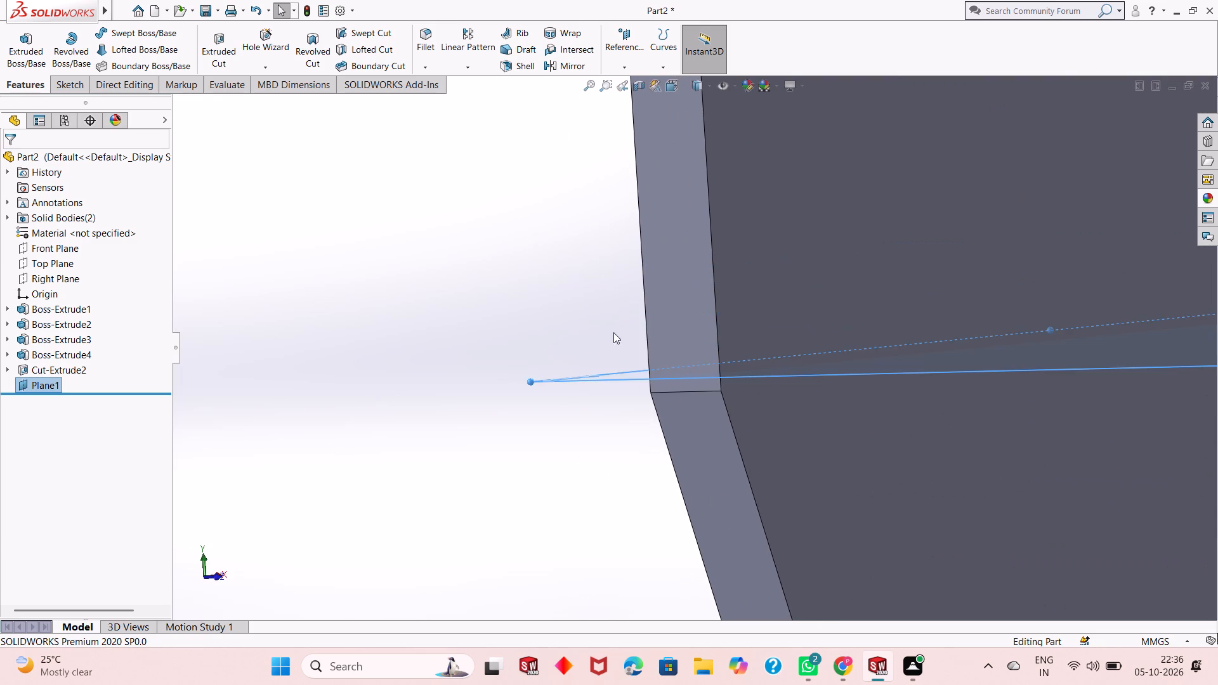
{"action": "scroll", "coordinate": [552, 563], "scroll_direction": "up", "scroll_amount": 14}
{"action": "middle_click_drag", "start_coordinate": [572, 423], "coordinate": [581, 481]}
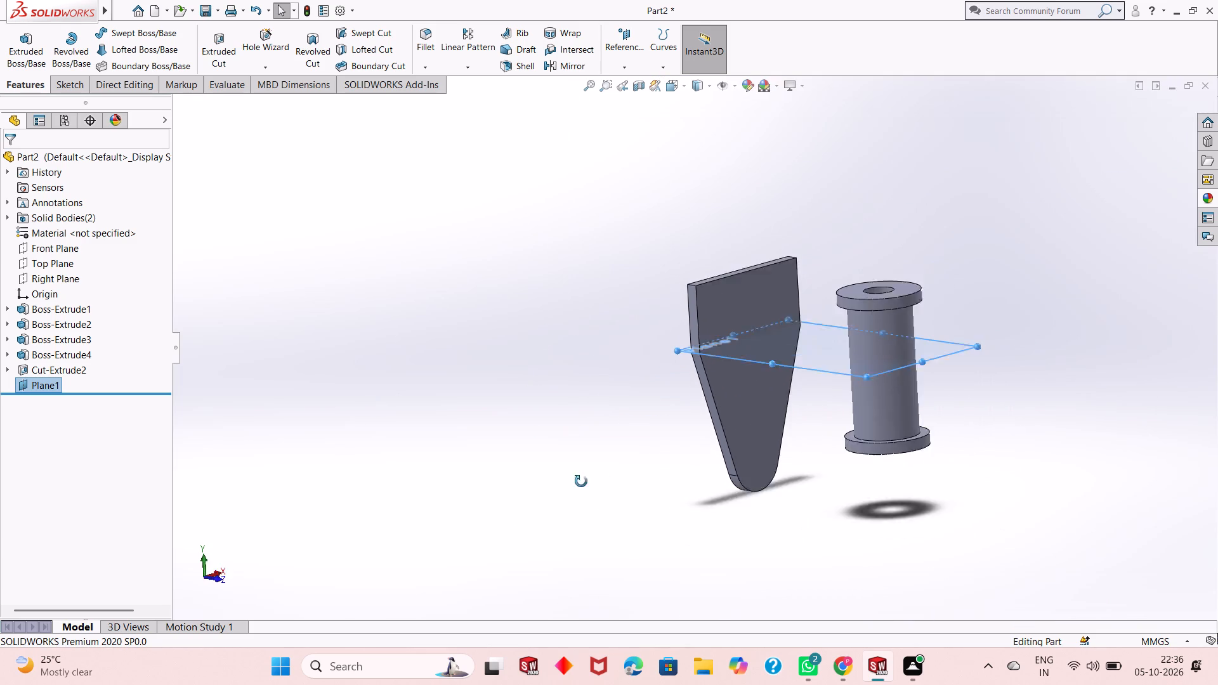
{"action": "middle_click_drag", "start_coordinate": [581, 481], "coordinate": [583, 493]}
{"action": "left_click", "coordinate": [823, 358]}
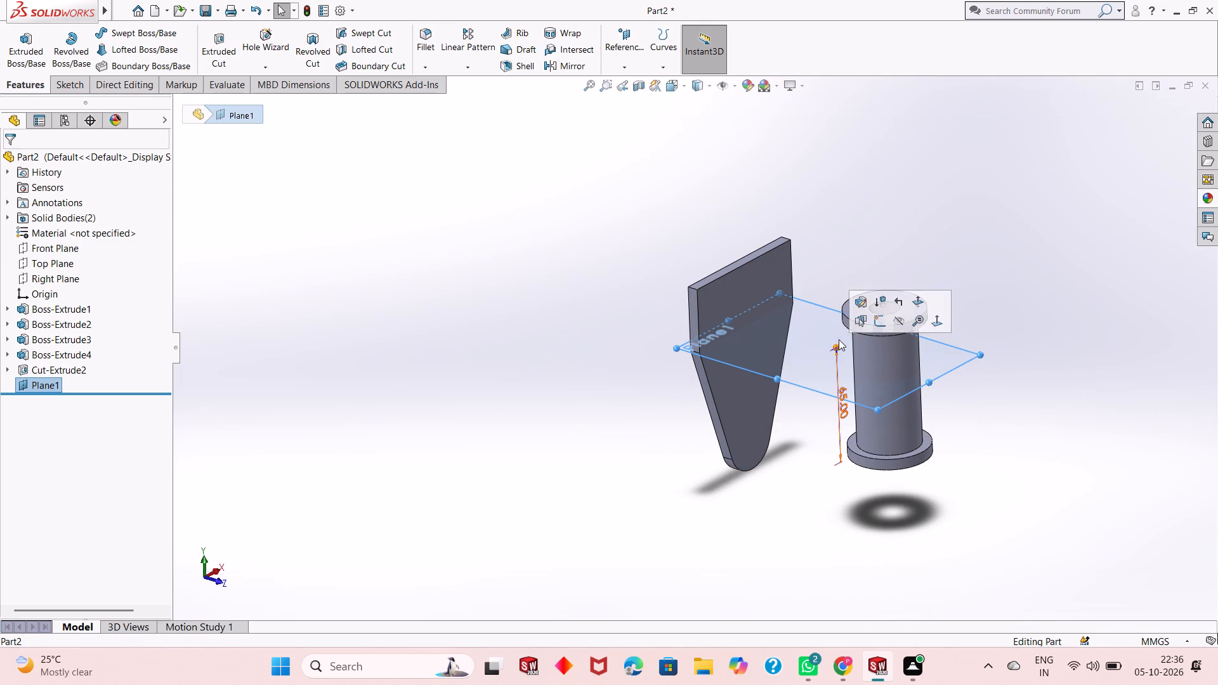
{"action": "left_click", "coordinate": [883, 322]}
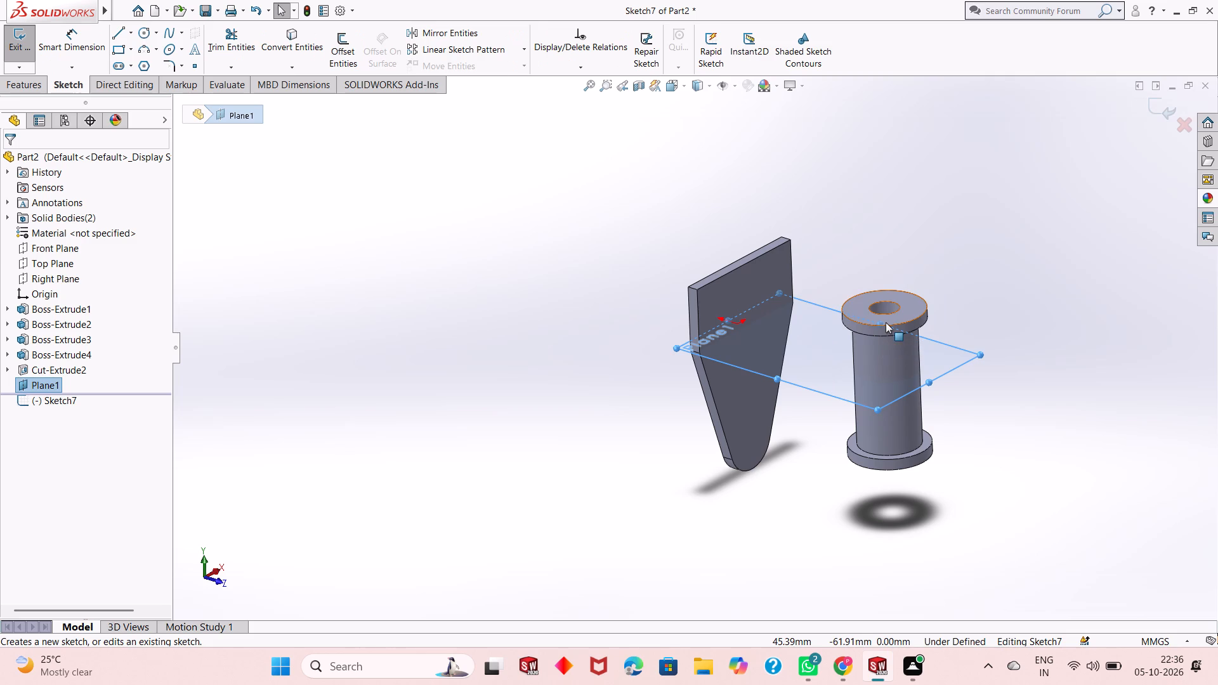
{"action": "key", "text": "ctrl+8"}
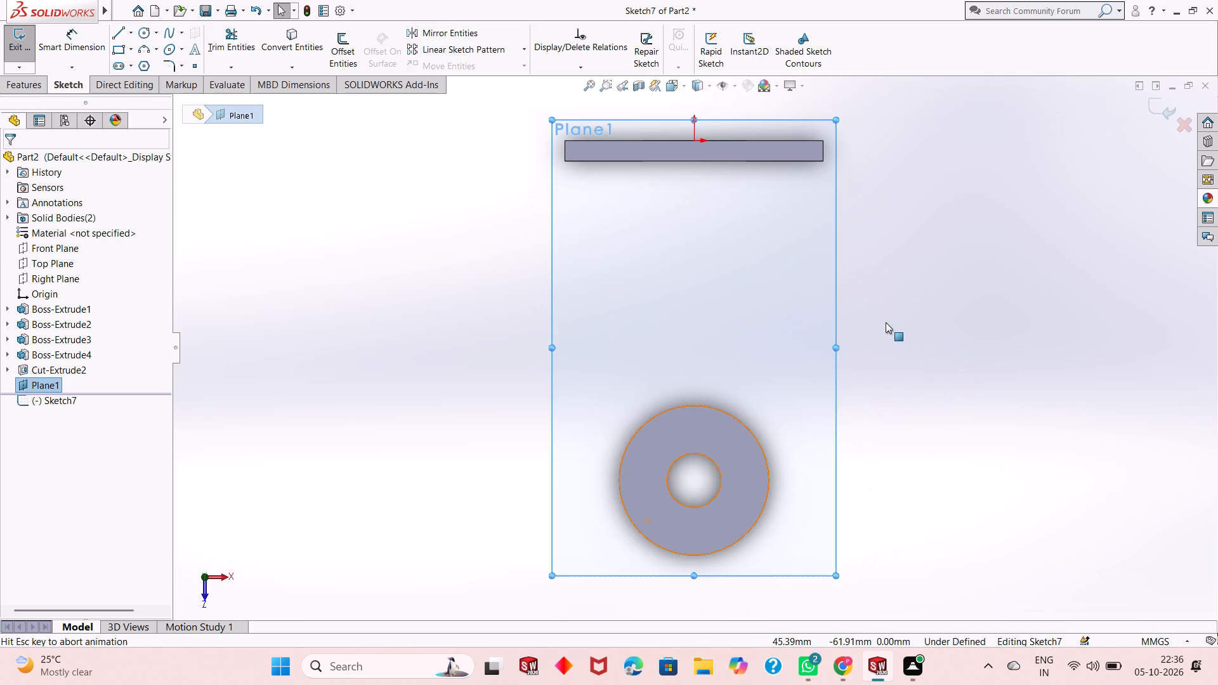
{"action": "left_click", "coordinate": [886, 322]}
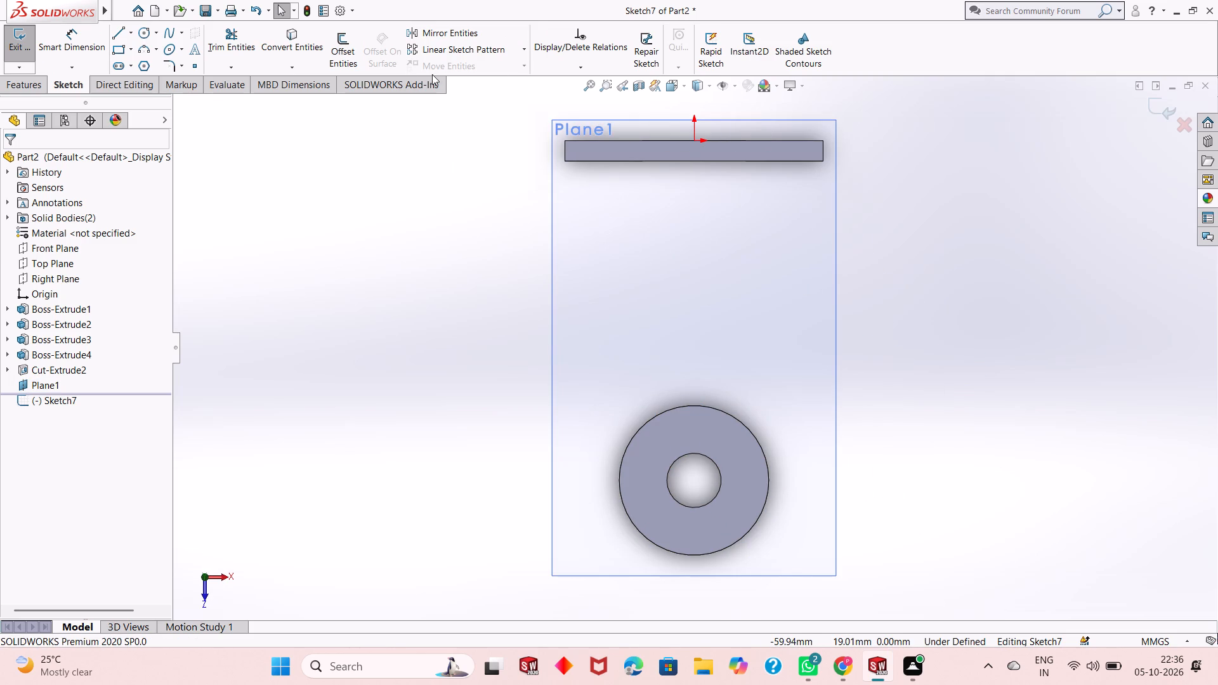
{"action": "left_click", "coordinate": [119, 37]}
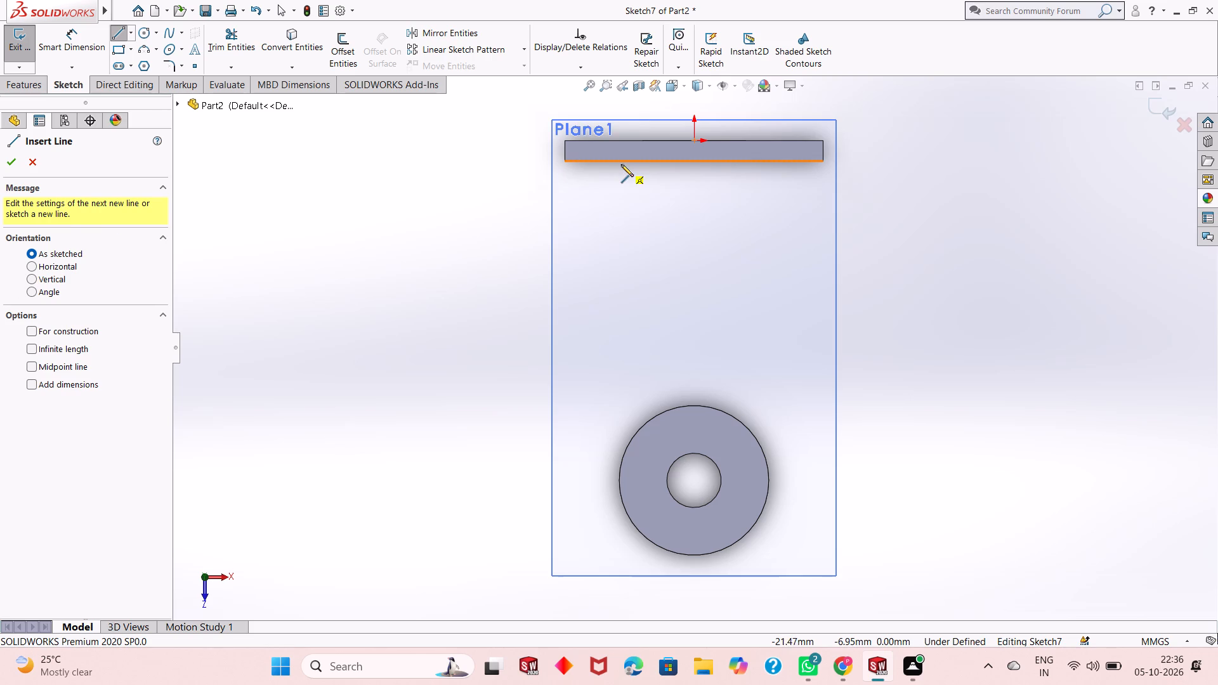
{"action": "left_click", "coordinate": [619, 162]}
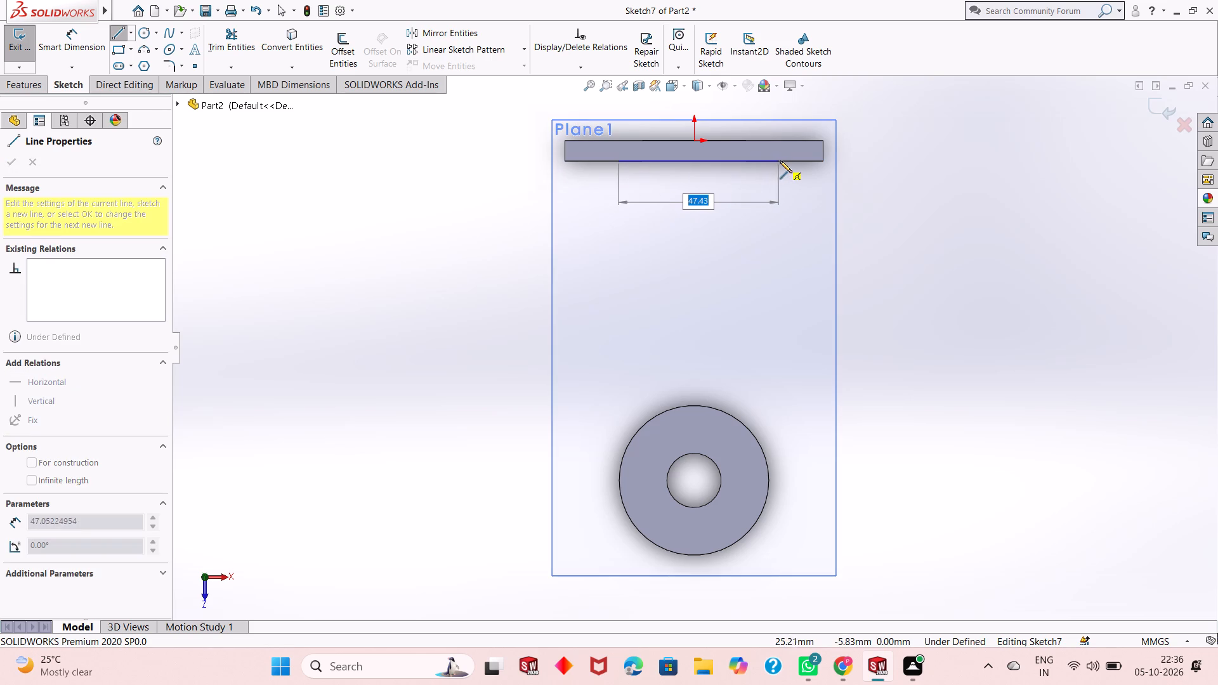
{"action": "left_click", "coordinate": [782, 160]}
{"action": "right_click", "coordinate": [894, 149]}
{"action": "left_click", "coordinate": [901, 160]}
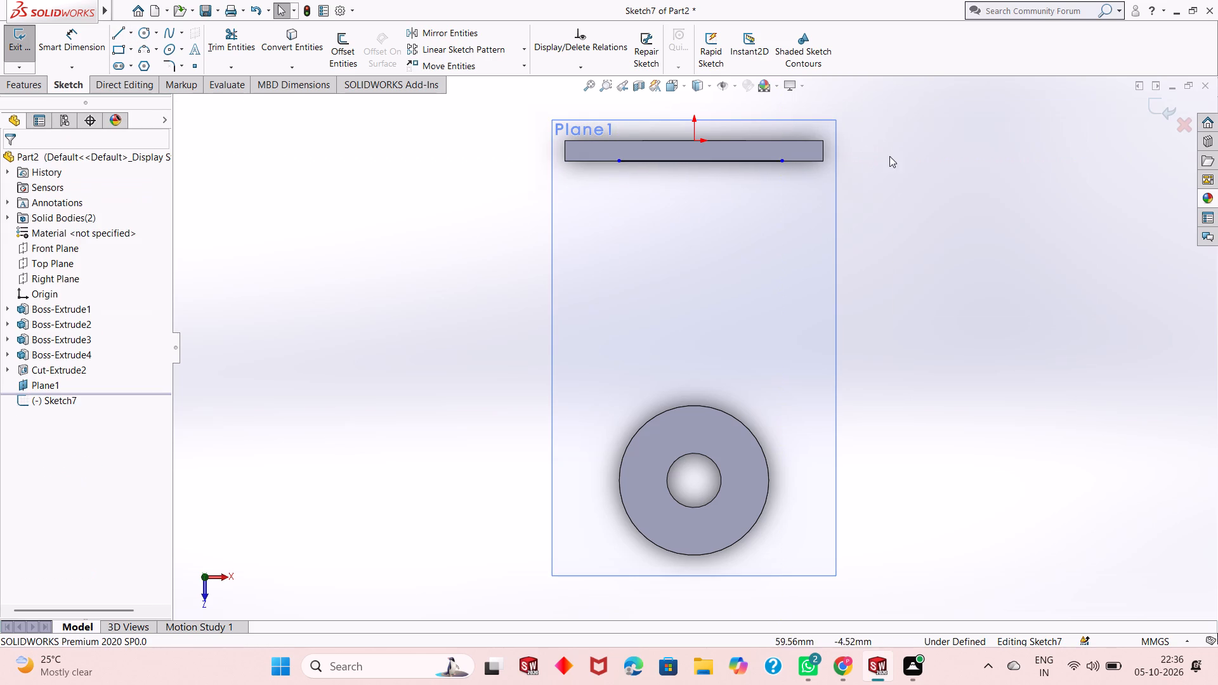
Dimension the line on the plate edge to 56 mm (25+25+6).
{"action": "left_click", "coordinate": [63, 42]}
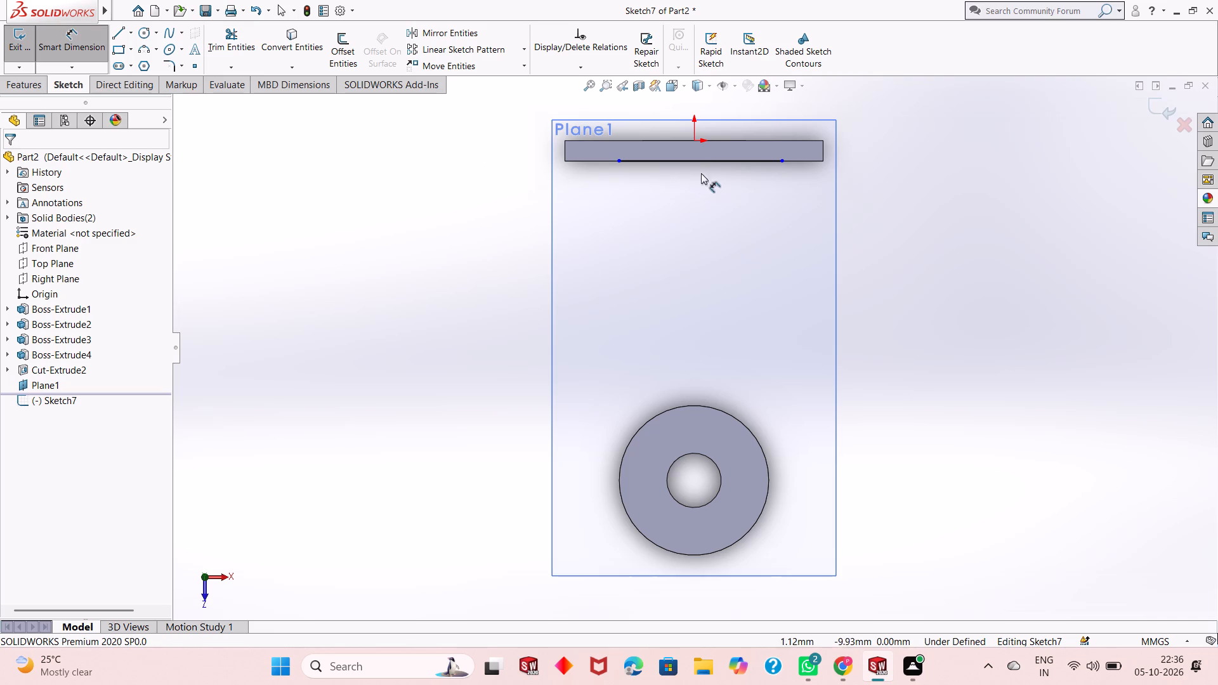
{"action": "left_click", "coordinate": [754, 160]}
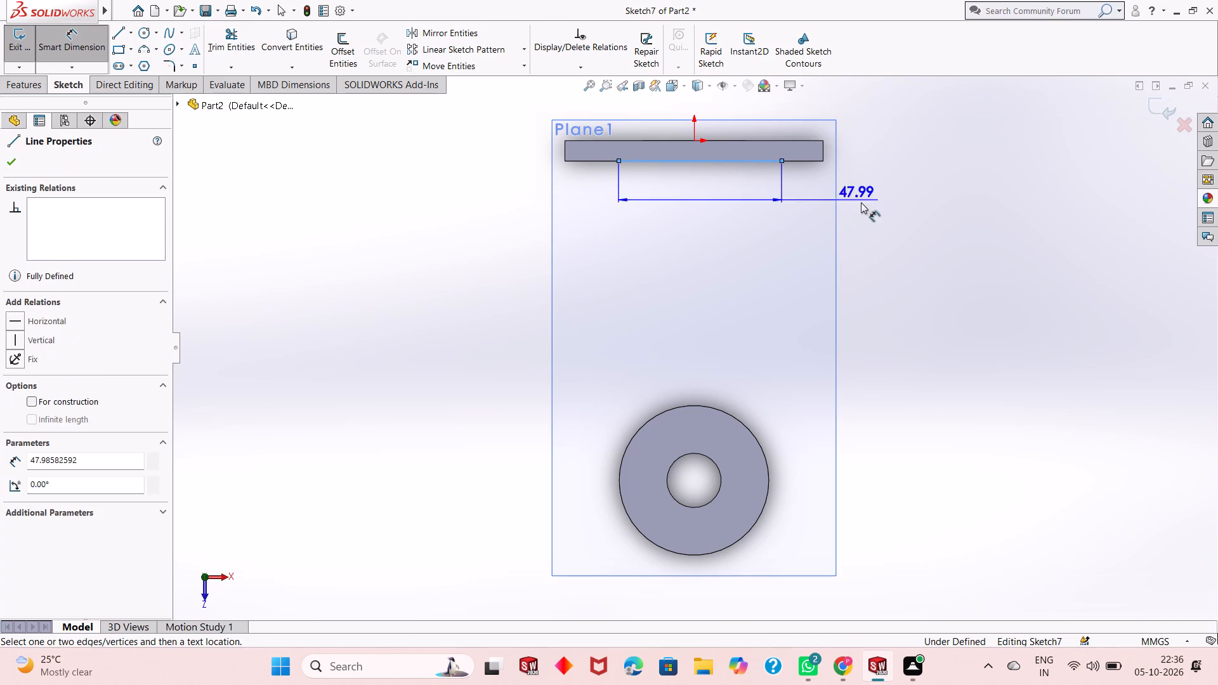
{"action": "left_click", "coordinate": [875, 211]}
{"action": "type", "text": "25+25+"}
{"action": "key", "text": "6"}
{"action": "key", "text": "Return"}
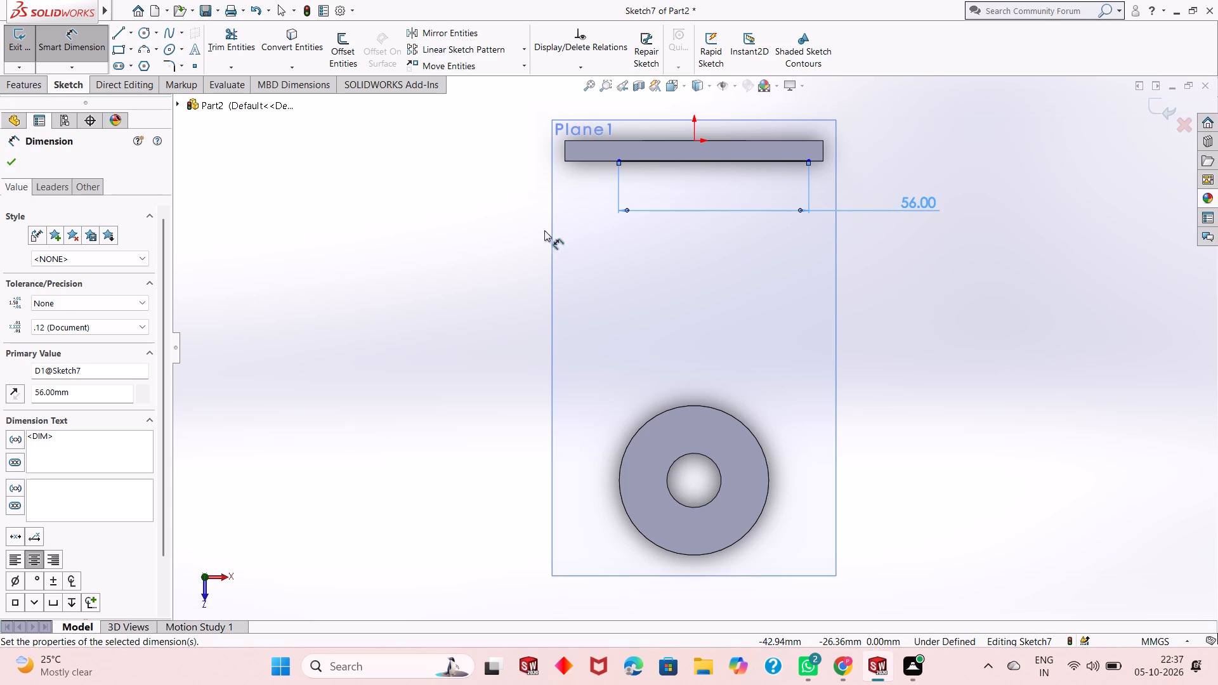
{"action": "left_click", "coordinate": [11, 165]}
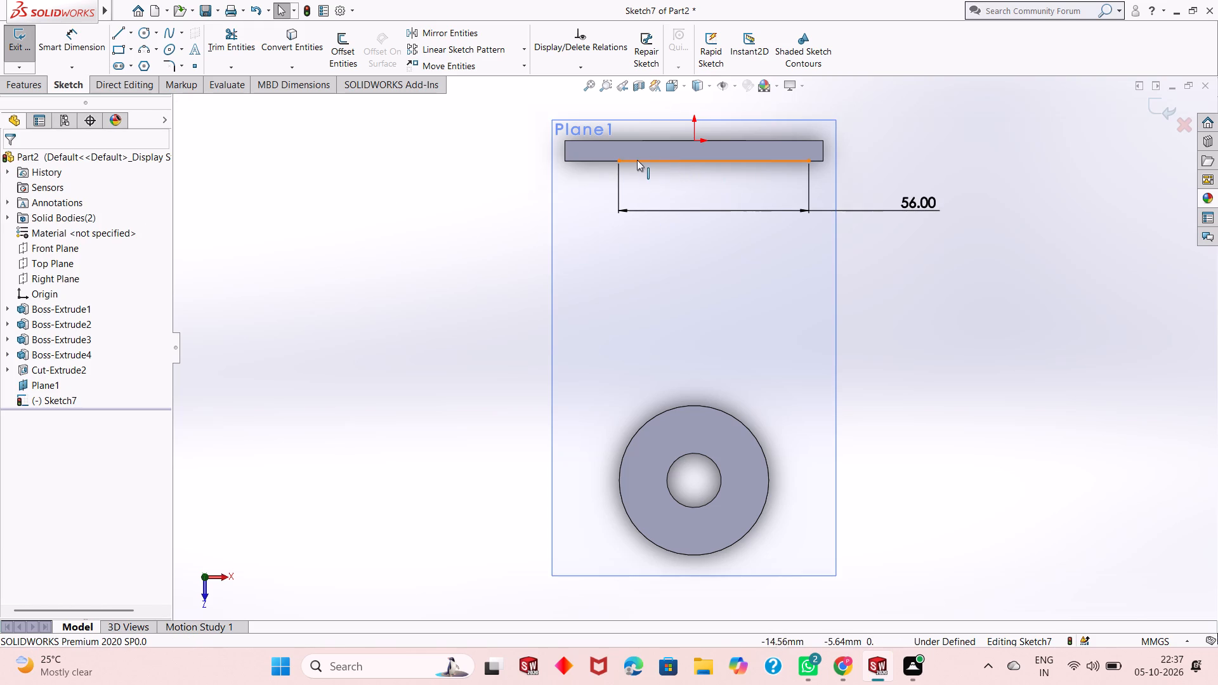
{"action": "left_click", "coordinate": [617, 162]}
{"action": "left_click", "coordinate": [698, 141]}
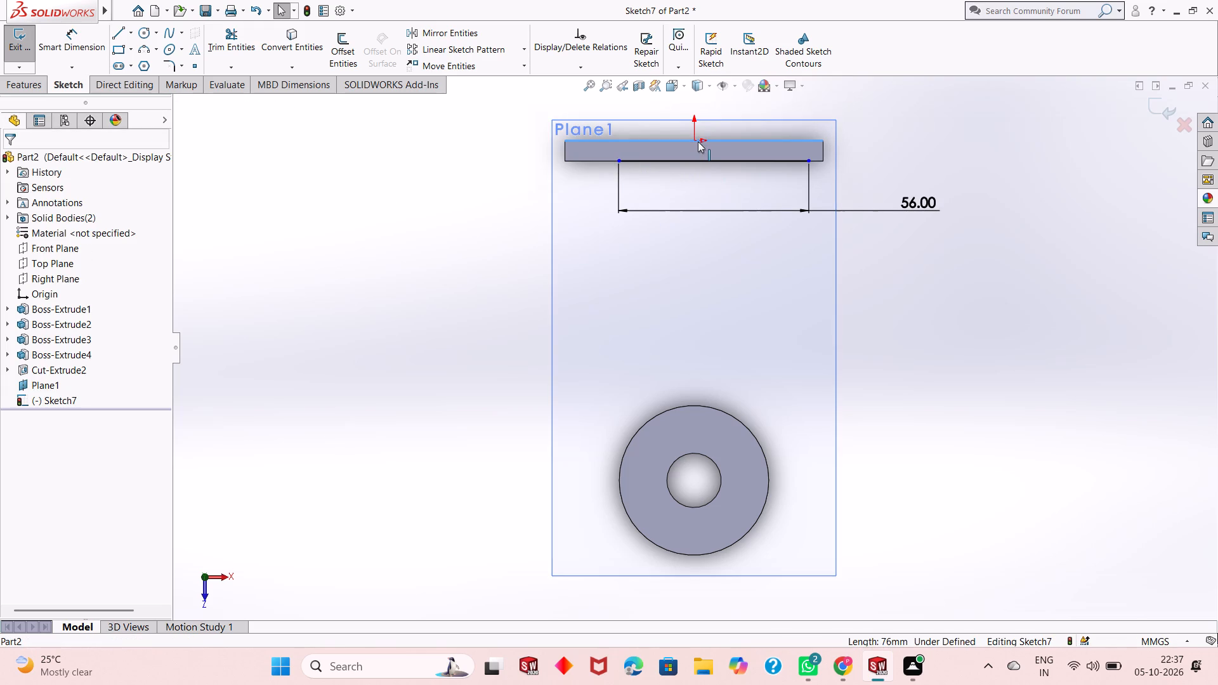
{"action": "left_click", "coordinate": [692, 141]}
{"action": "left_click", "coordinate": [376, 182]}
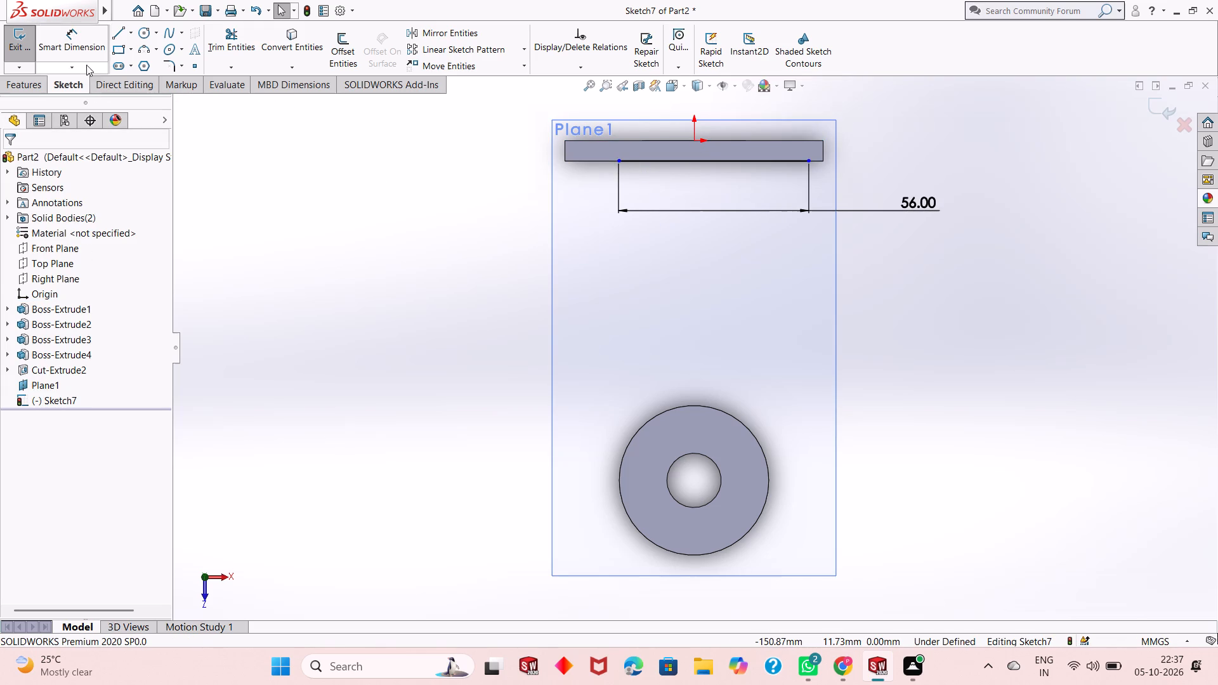
Dimension the plate-edge line's endpoint horizontally from the origin to 28 mm (56/2).
{"action": "left_click", "coordinate": [77, 52]}
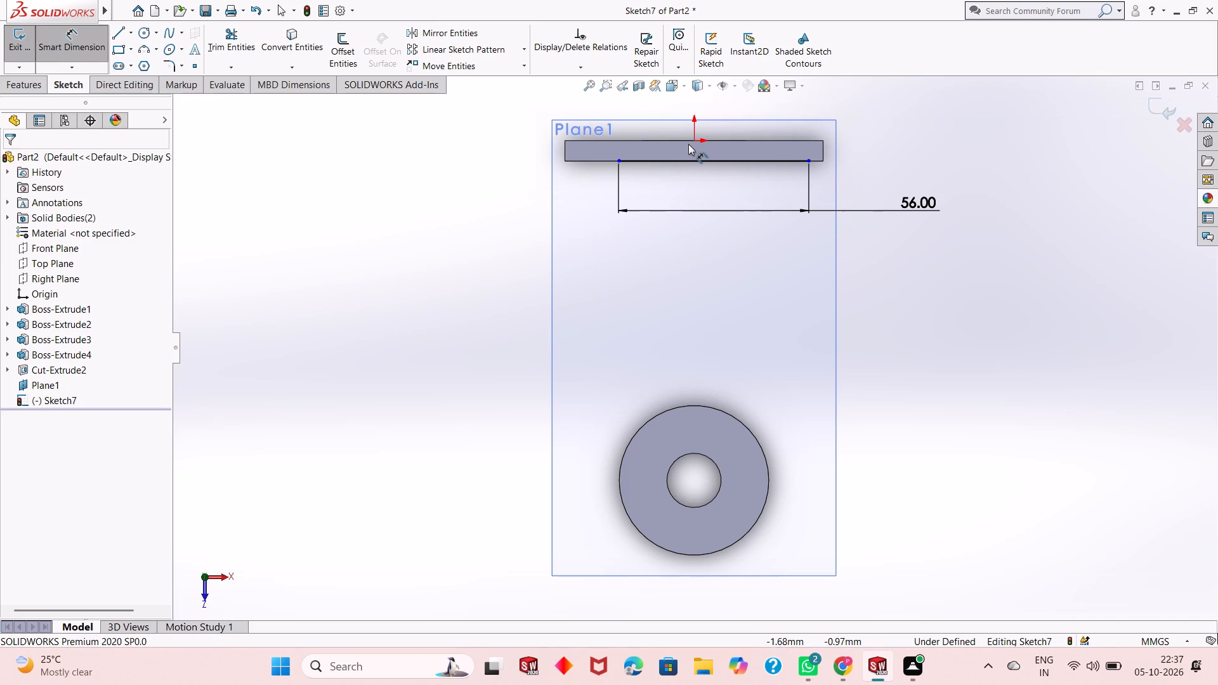
{"action": "left_click", "coordinate": [694, 141]}
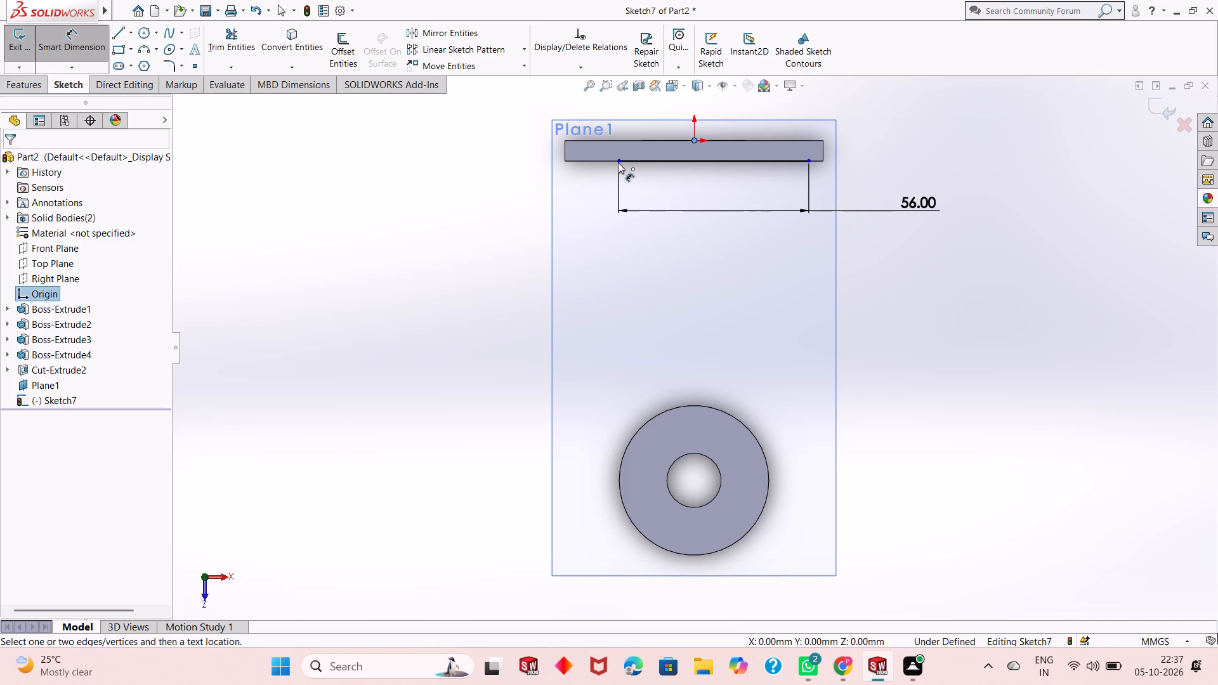
{"action": "left_click", "coordinate": [618, 162]}
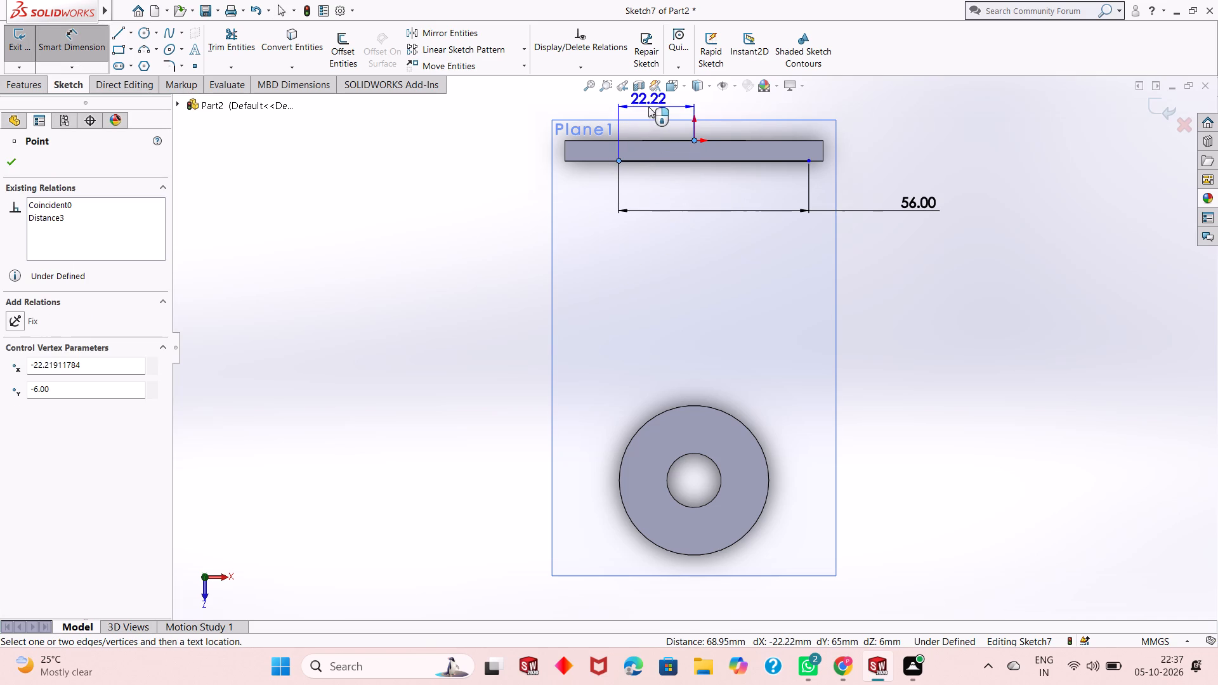
{"action": "left_click", "coordinate": [648, 107]}
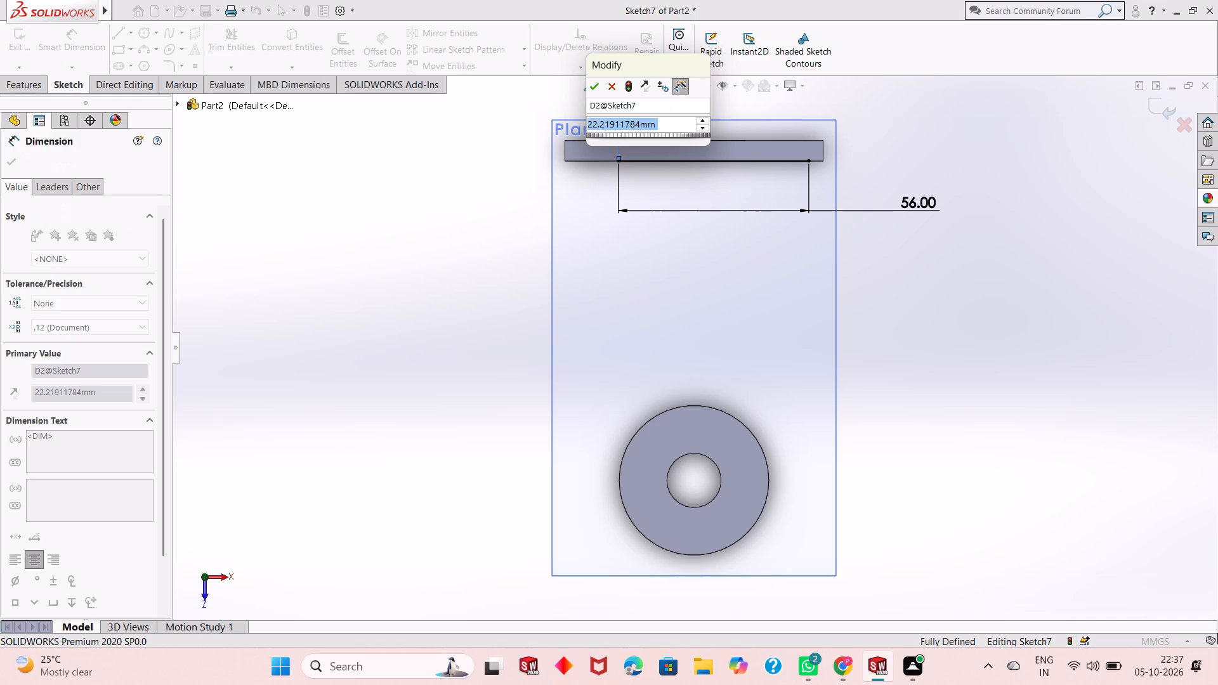
{"action": "type", "text": "56/2"}
{"action": "key", "text": "Return"}
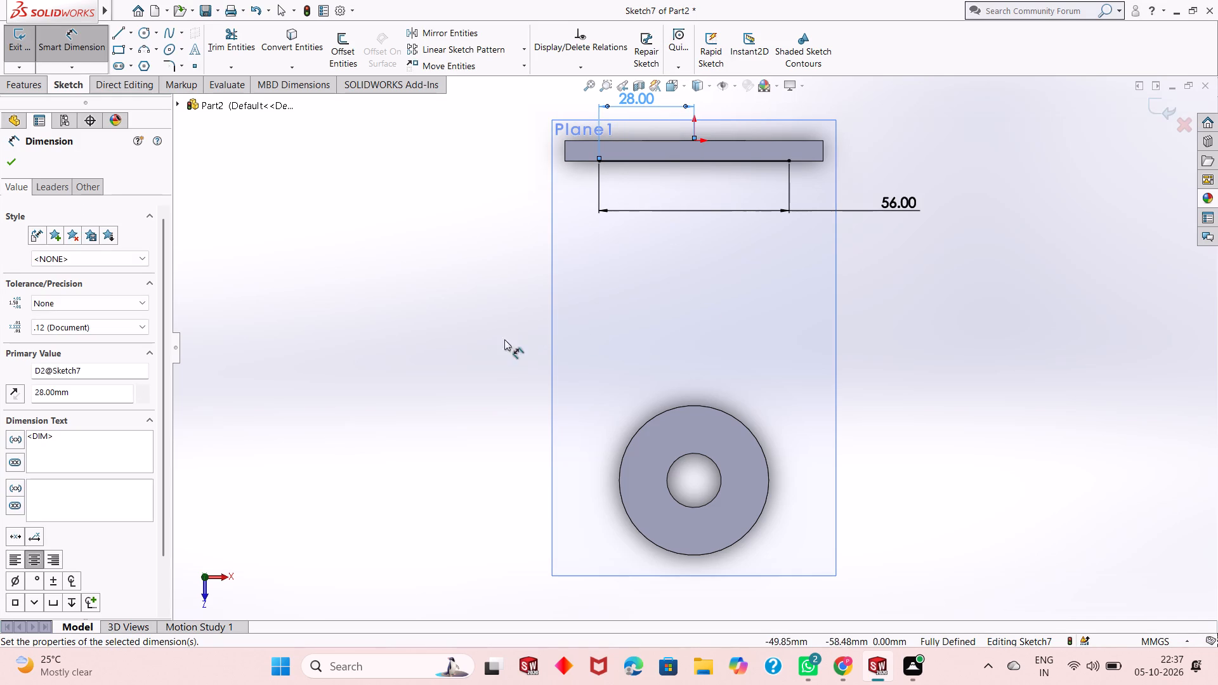
{"action": "right_click", "coordinate": [418, 301]}
{"action": "left_click", "coordinate": [445, 344]}
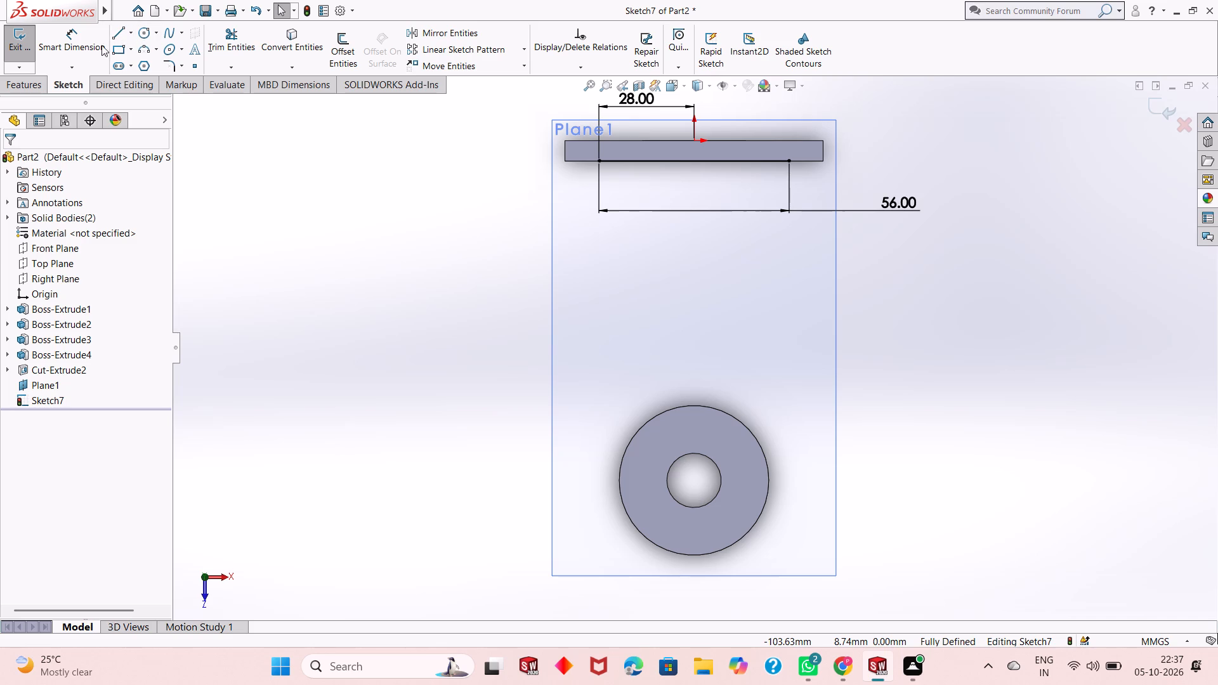
Draw two slanted lines, about 92 mm and 90 mm long, from the 56 mm line's ends to the cylinder's outer edge.
{"action": "left_click", "coordinate": [117, 36]}
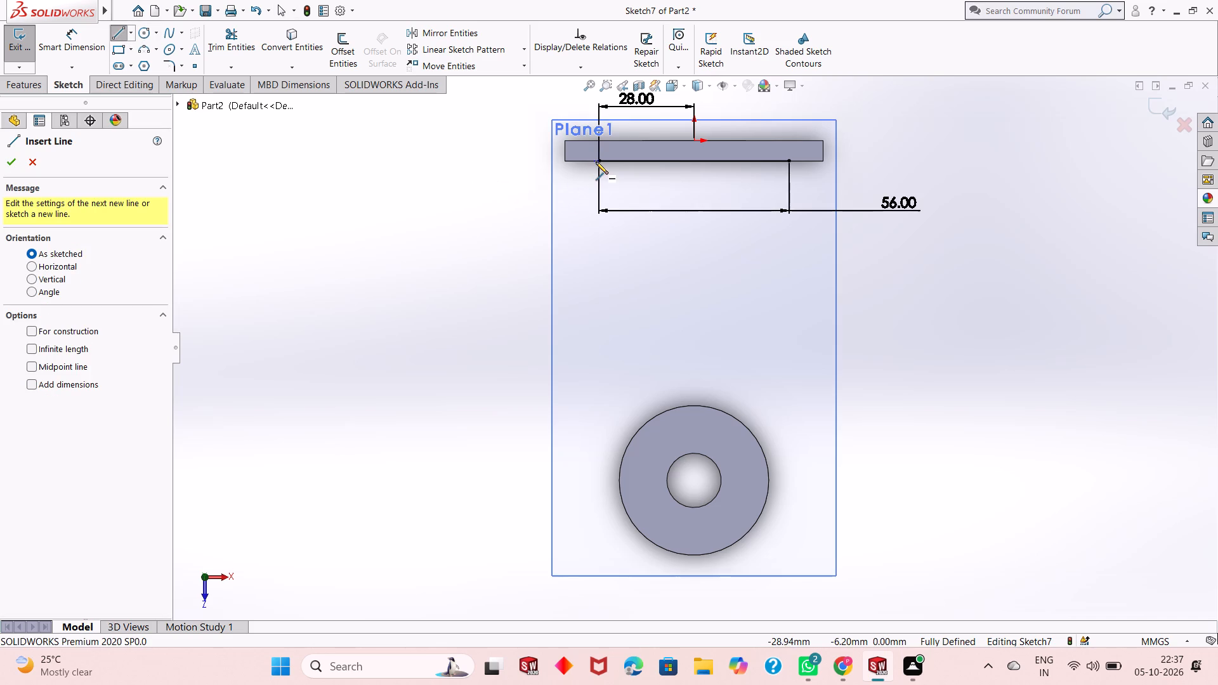
{"action": "left_click", "coordinate": [597, 162]}
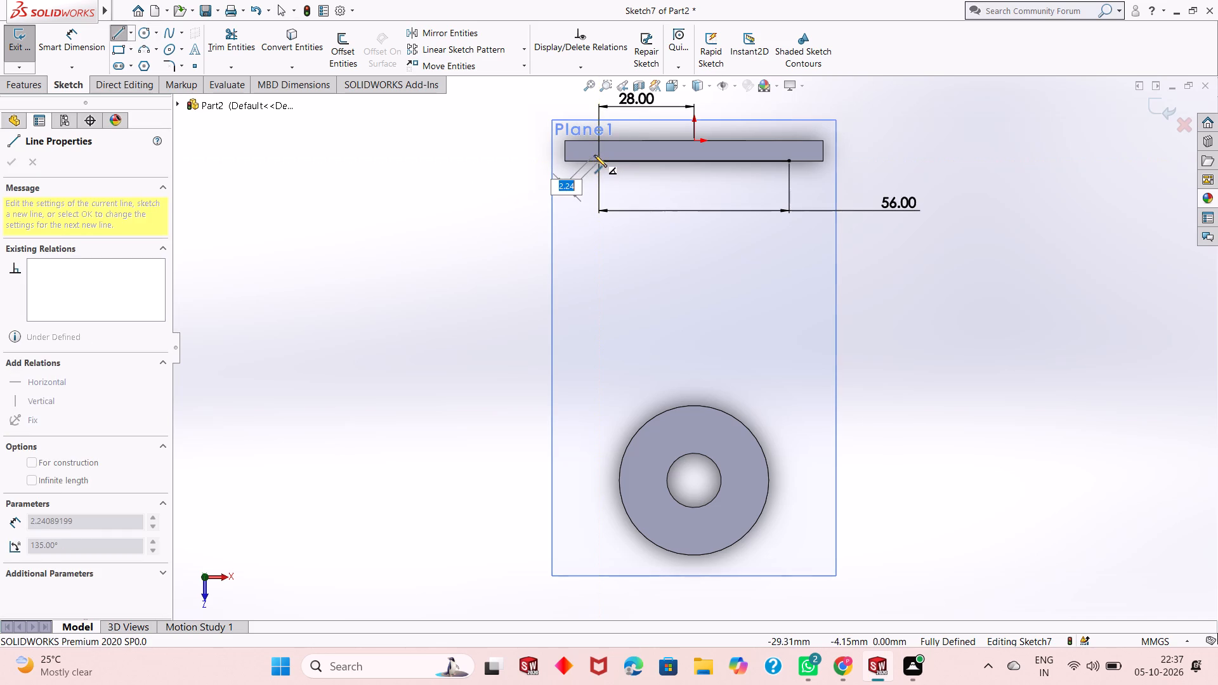
{"action": "left_click", "coordinate": [620, 474]}
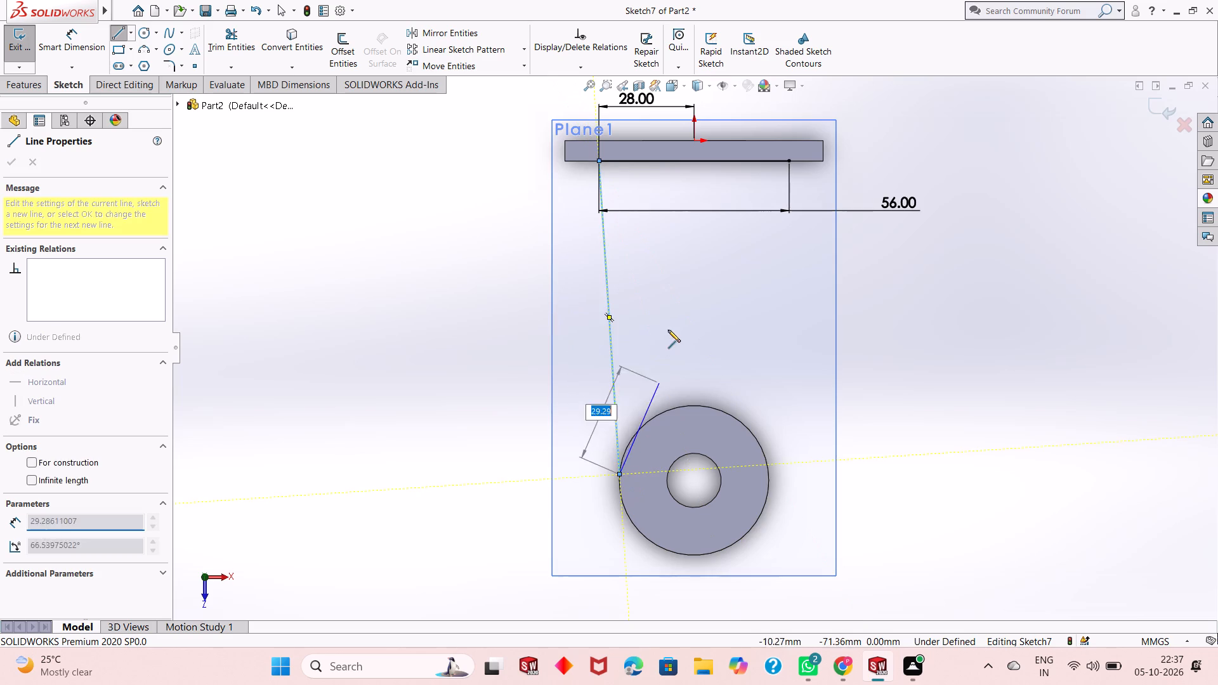
{"action": "right_click", "coordinate": [667, 329]}
{"action": "left_click", "coordinate": [693, 334]}
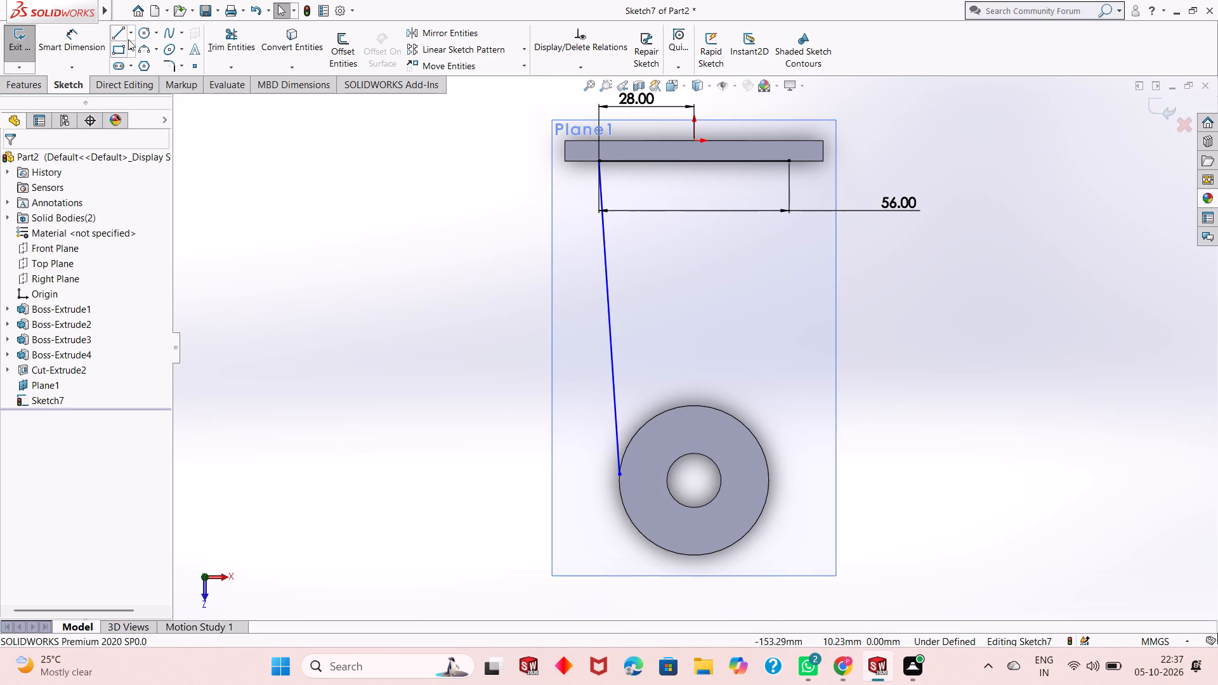
{"action": "left_click", "coordinate": [123, 37]}
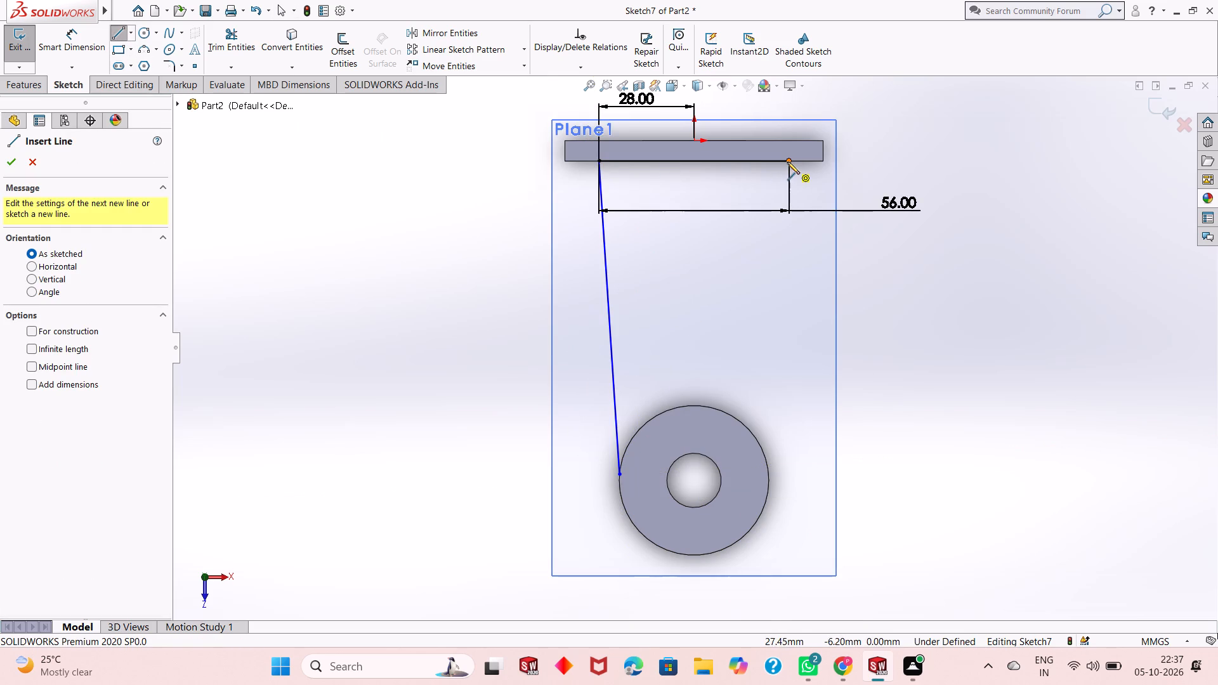
{"action": "left_click", "coordinate": [787, 162]}
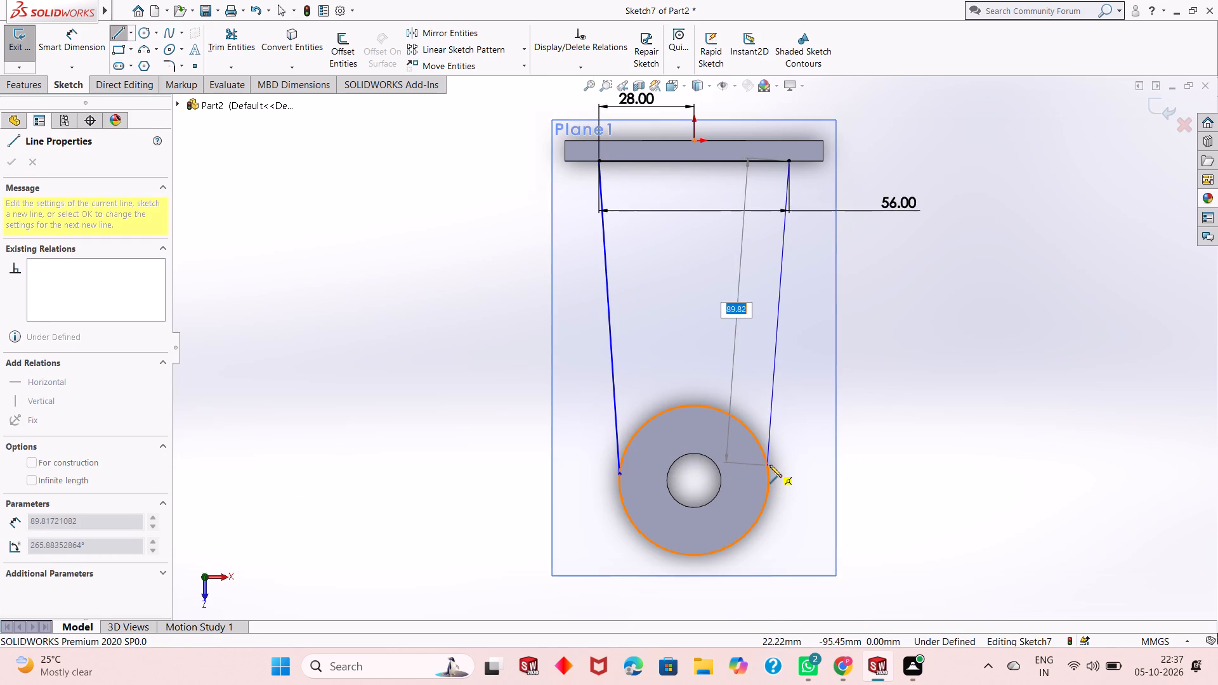
{"action": "left_click", "coordinate": [771, 465]}
{"action": "right_click", "coordinate": [851, 371]}
{"action": "left_click", "coordinate": [869, 381]}
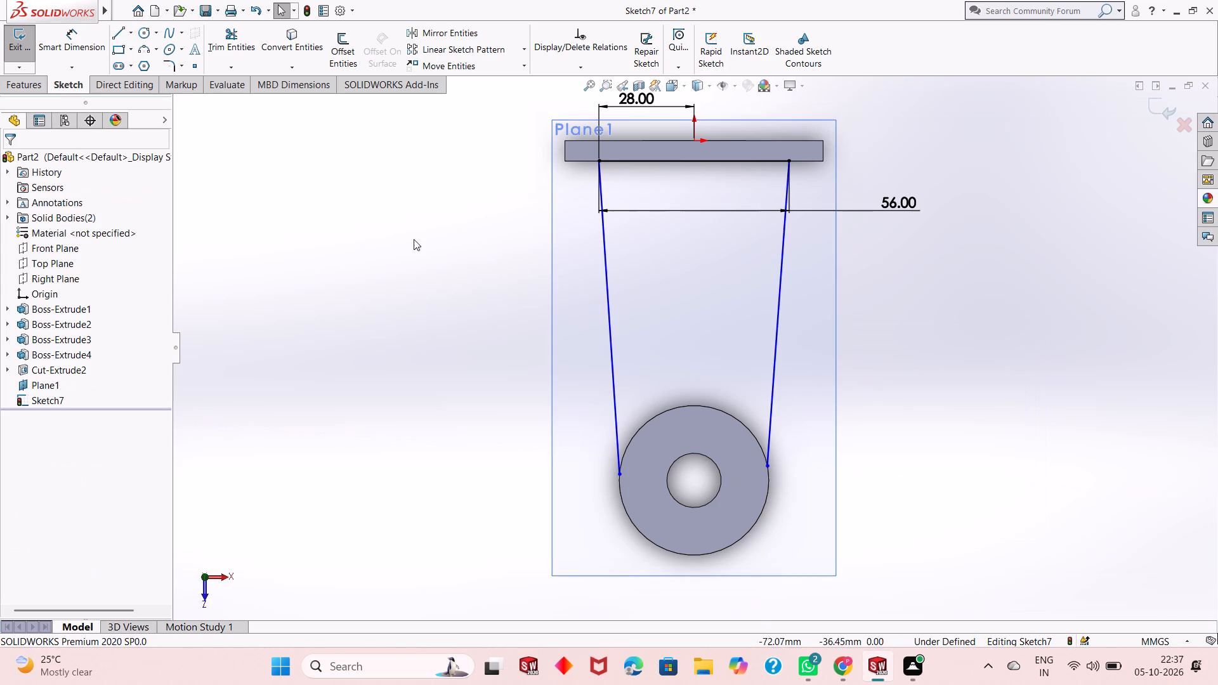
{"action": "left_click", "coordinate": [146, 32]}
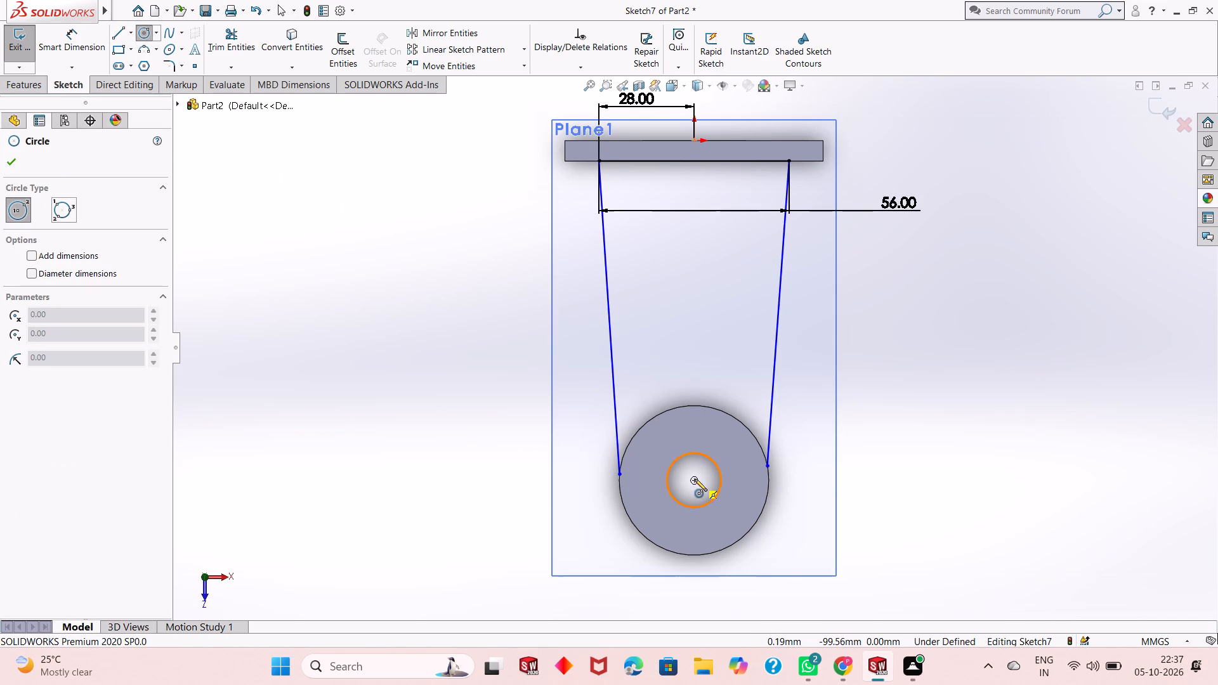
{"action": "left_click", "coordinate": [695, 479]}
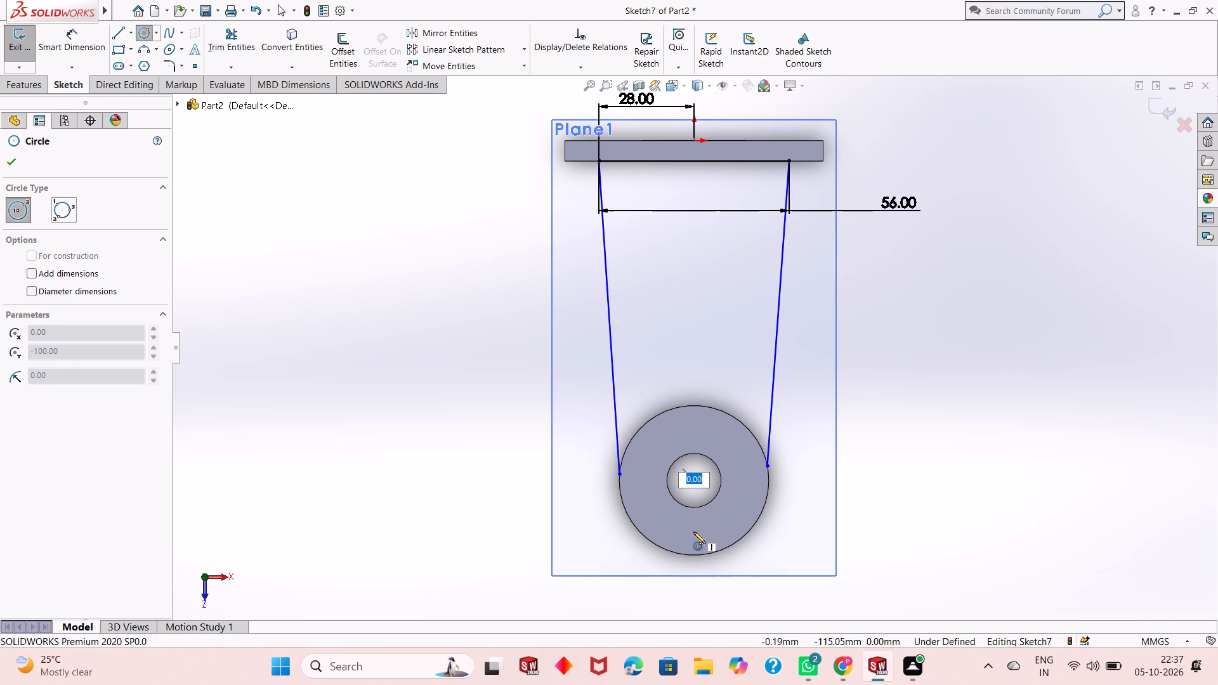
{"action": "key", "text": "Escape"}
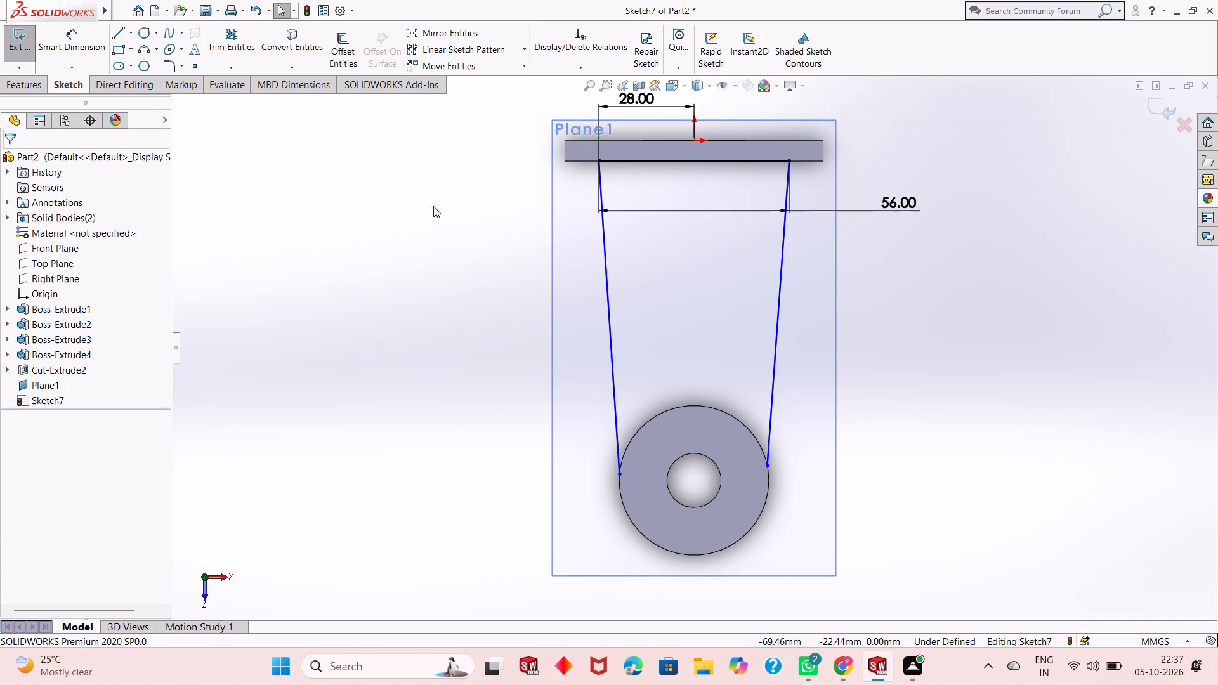
Sketch a 22 mm radius circle centred on the bore, matching the cylinder's outer edge.
{"action": "left_click", "coordinate": [146, 34]}
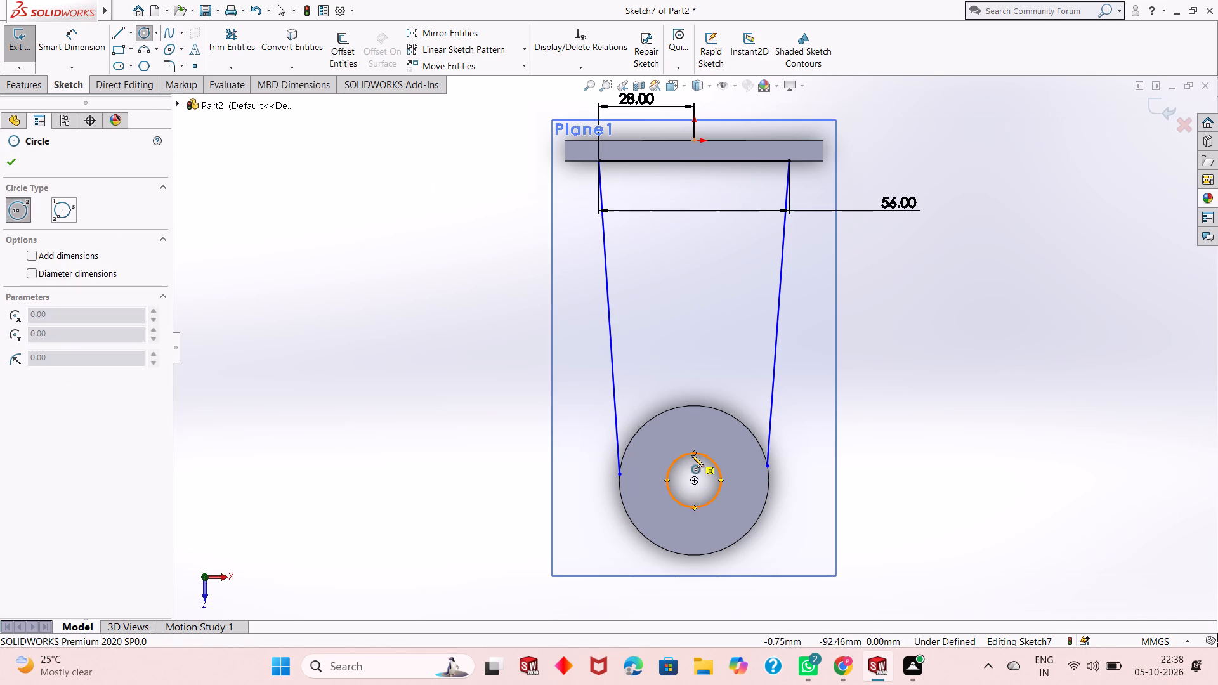
{"action": "left_click", "coordinate": [691, 478]}
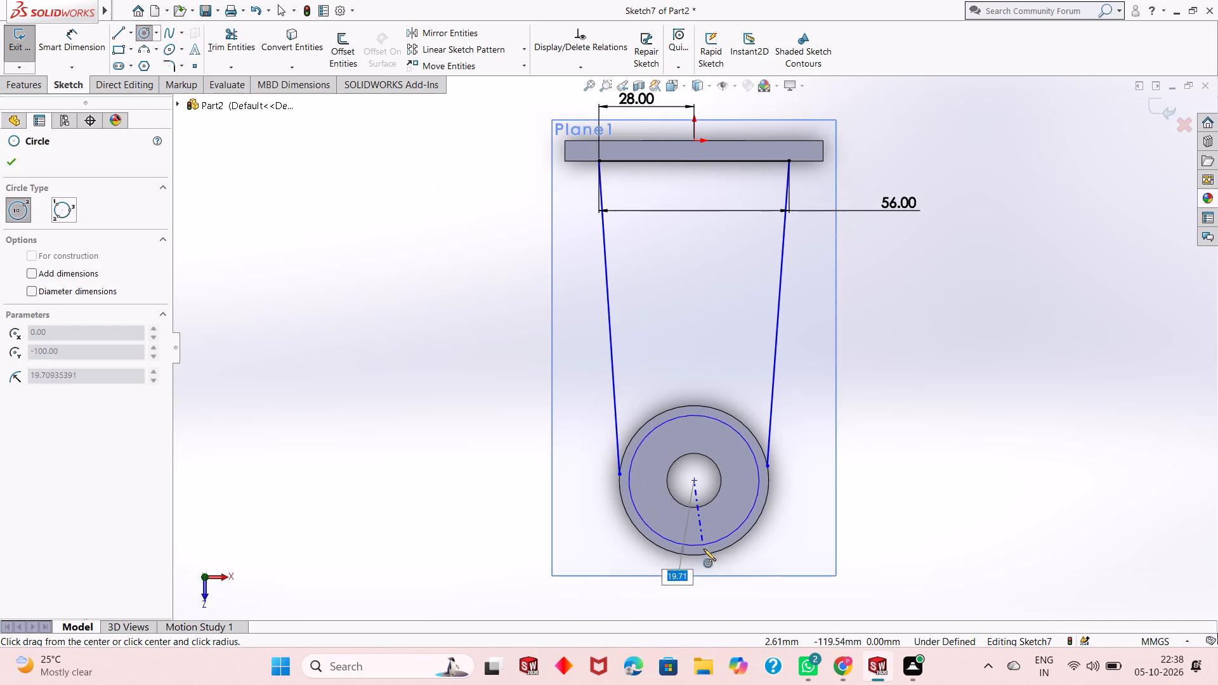
{"action": "left_click", "coordinate": [704, 555]}
{"action": "right_click", "coordinate": [357, 377]}
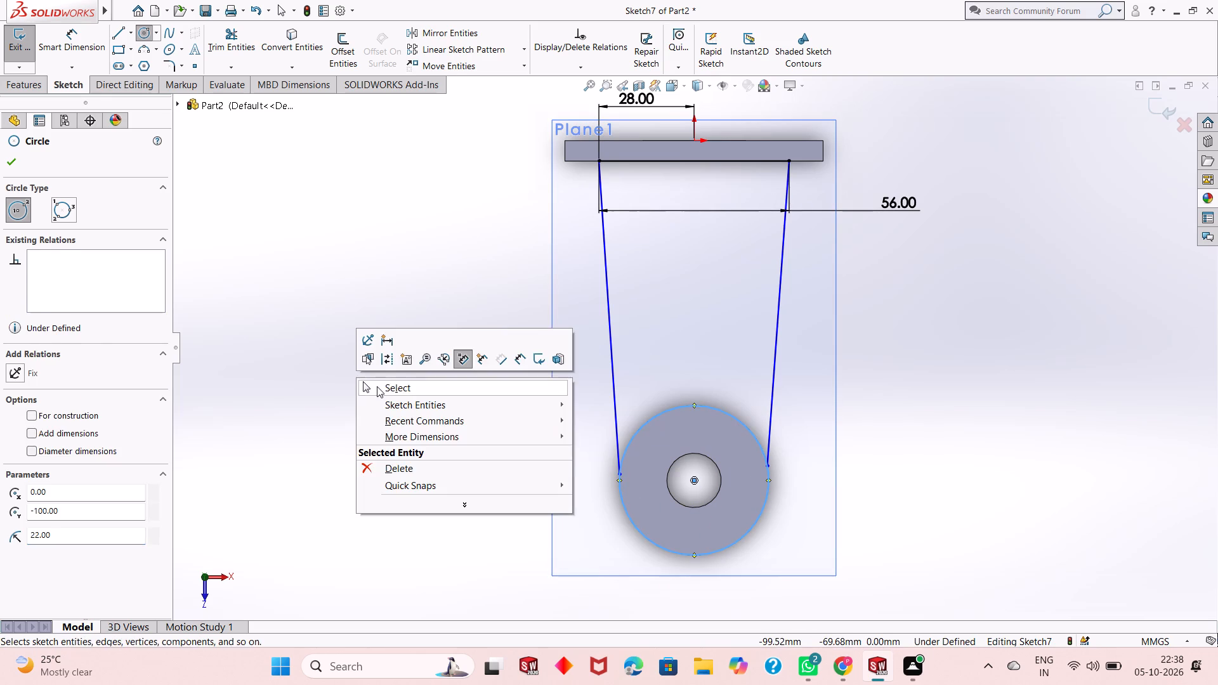
{"action": "left_click", "coordinate": [379, 388]}
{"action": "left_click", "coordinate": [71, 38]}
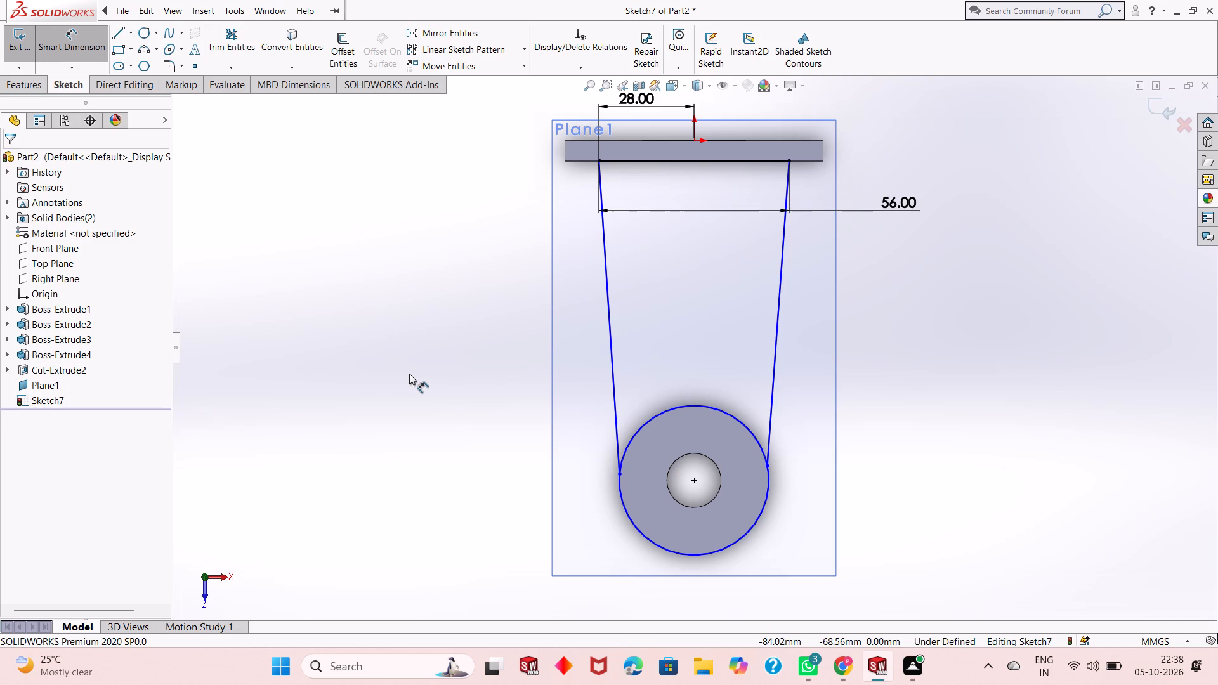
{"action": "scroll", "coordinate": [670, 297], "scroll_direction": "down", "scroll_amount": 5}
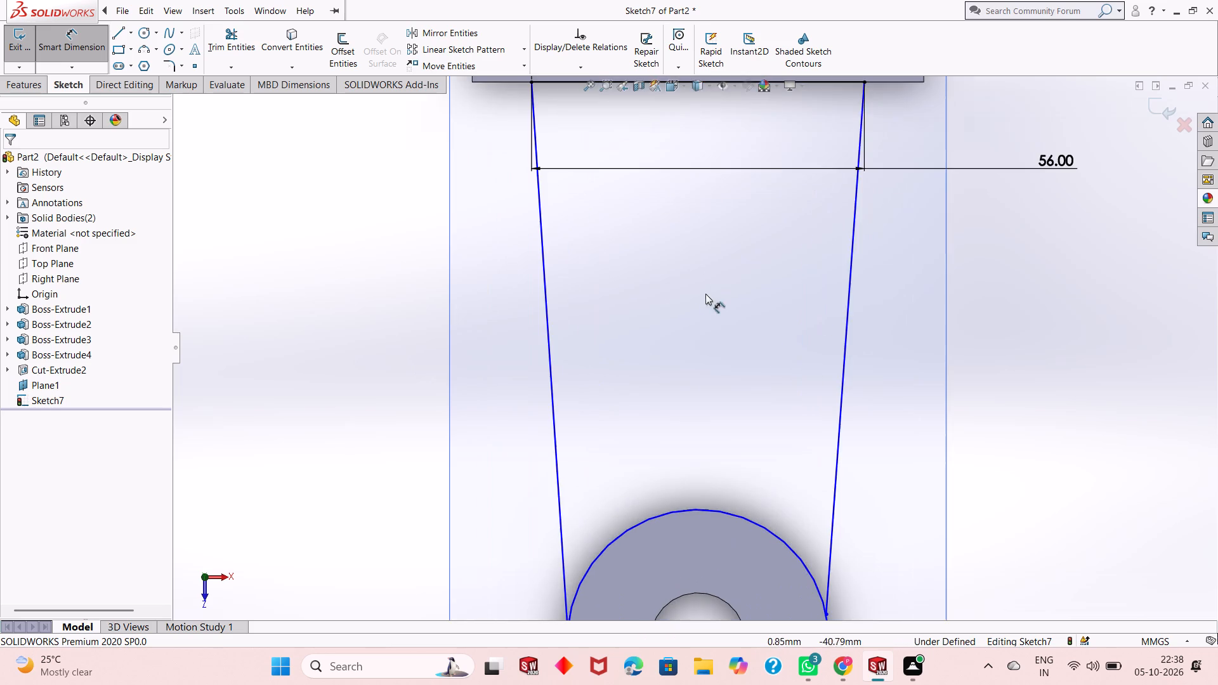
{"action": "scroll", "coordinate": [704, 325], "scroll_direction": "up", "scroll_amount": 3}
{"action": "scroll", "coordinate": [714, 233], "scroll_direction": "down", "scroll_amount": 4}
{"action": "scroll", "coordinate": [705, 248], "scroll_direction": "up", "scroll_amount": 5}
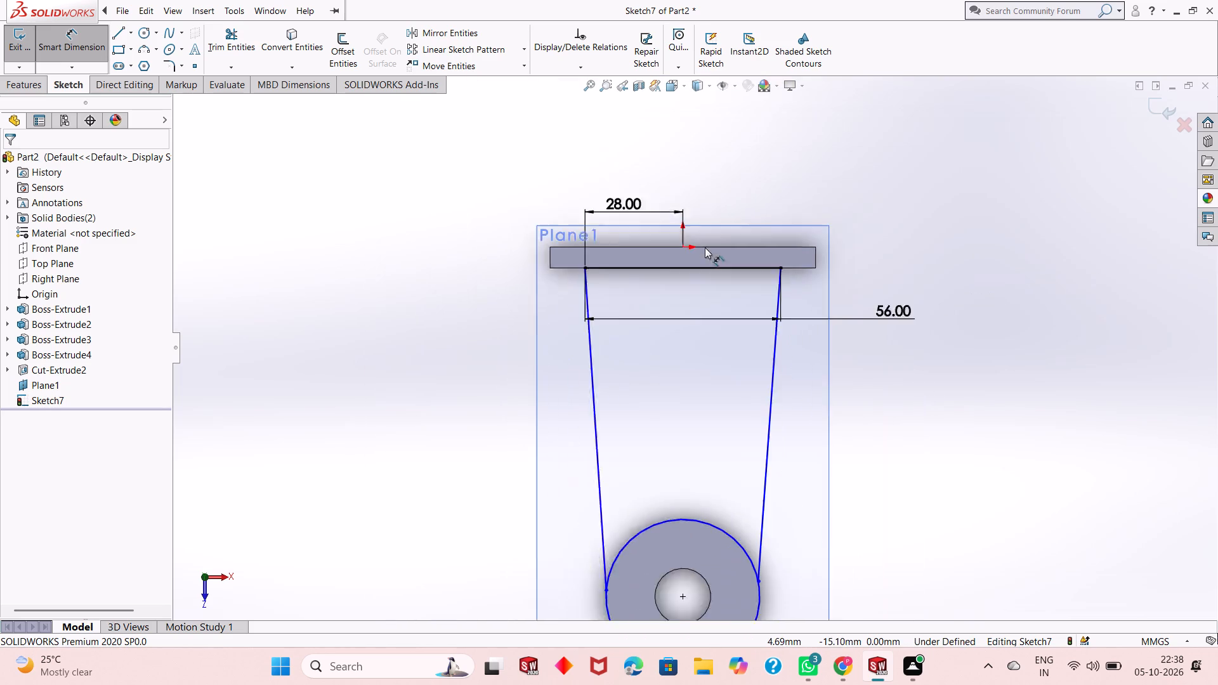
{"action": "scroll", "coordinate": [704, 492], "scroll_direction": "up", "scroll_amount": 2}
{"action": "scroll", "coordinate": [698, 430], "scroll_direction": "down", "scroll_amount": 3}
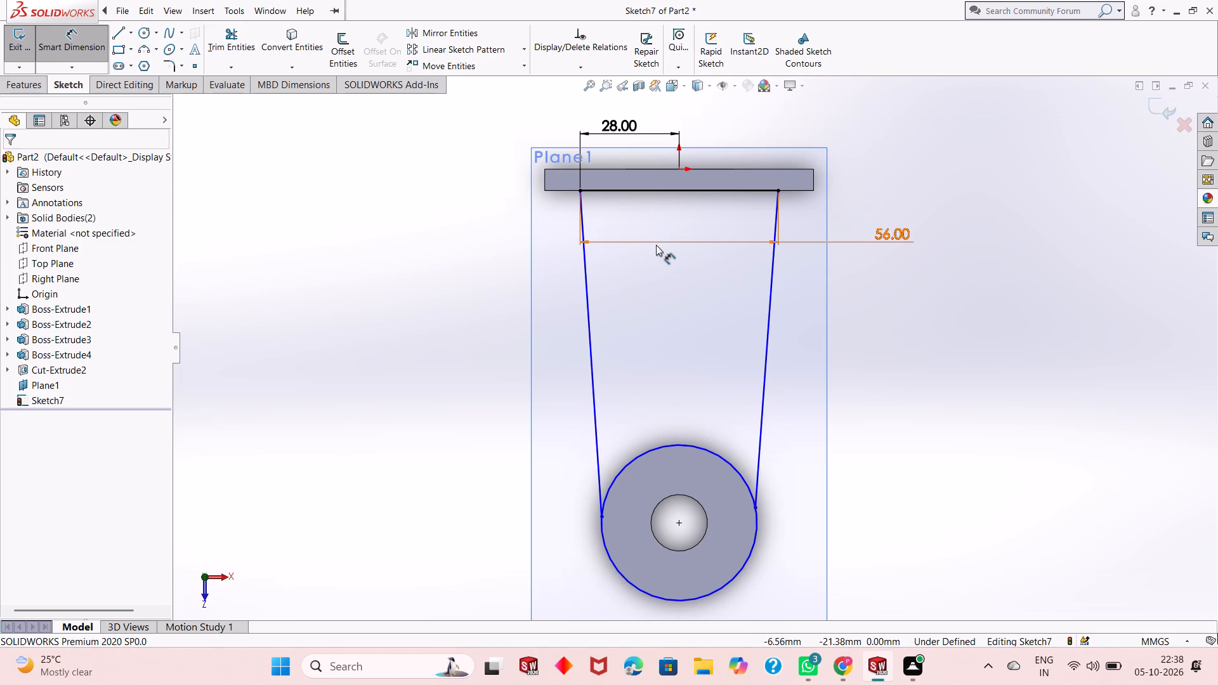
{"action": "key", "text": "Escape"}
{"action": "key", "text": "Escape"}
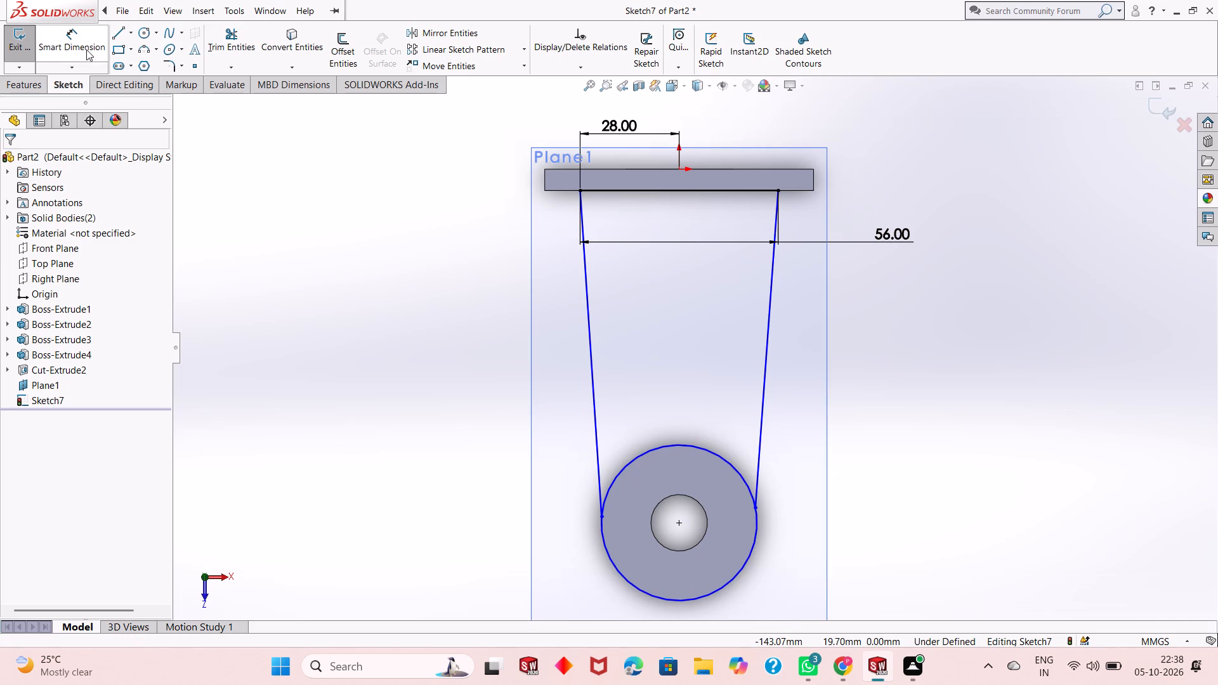
Trim away the circle's far portion between the slanted lines, keeping the arc that faces the plate.
{"action": "left_click", "coordinate": [237, 48]}
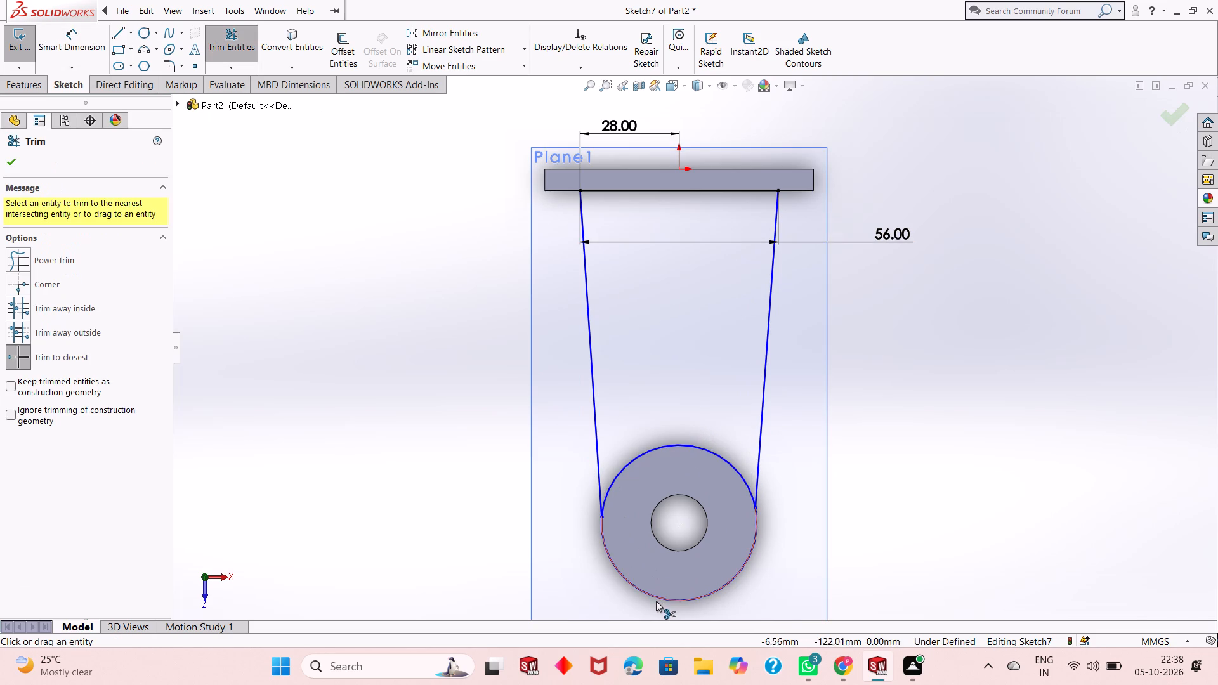
{"action": "left_click", "coordinate": [655, 598]}
{"action": "right_click", "coordinate": [327, 328]}
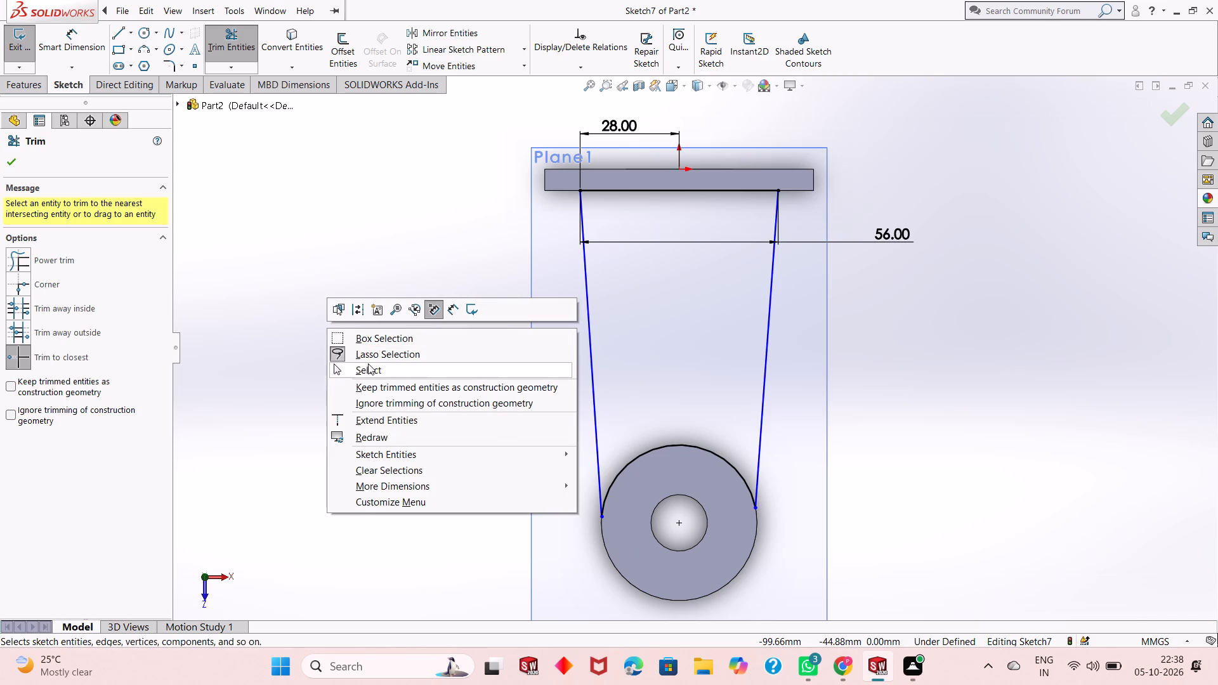
{"action": "left_click", "coordinate": [372, 372]}
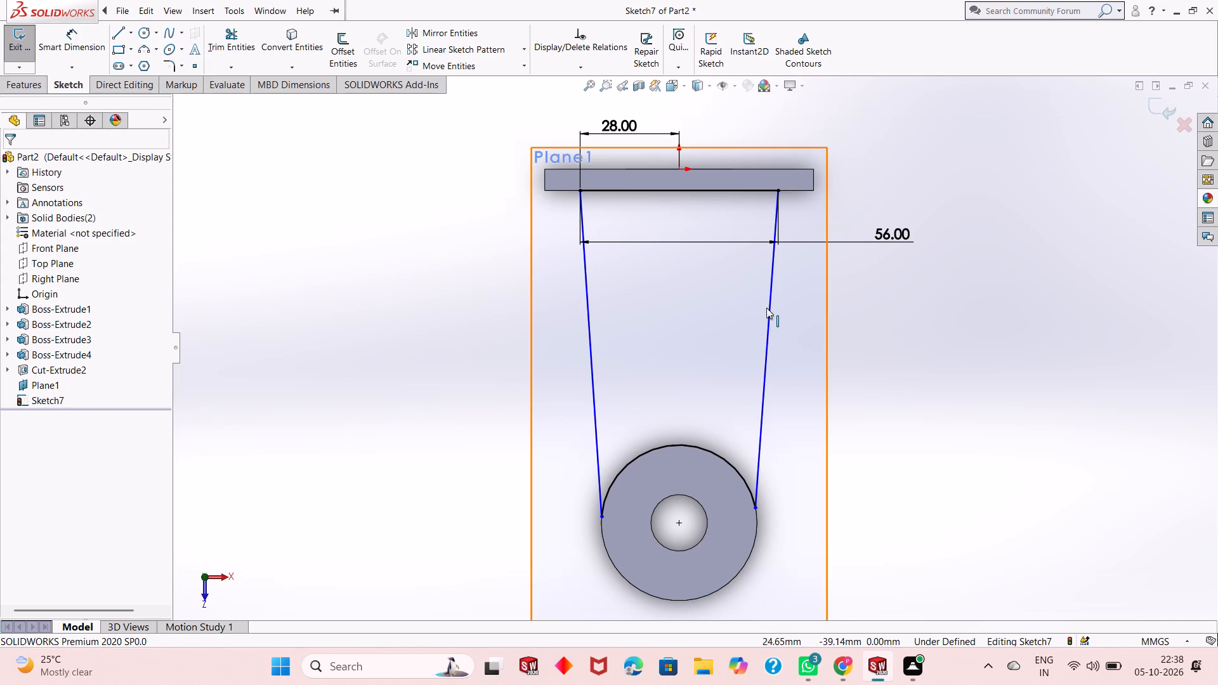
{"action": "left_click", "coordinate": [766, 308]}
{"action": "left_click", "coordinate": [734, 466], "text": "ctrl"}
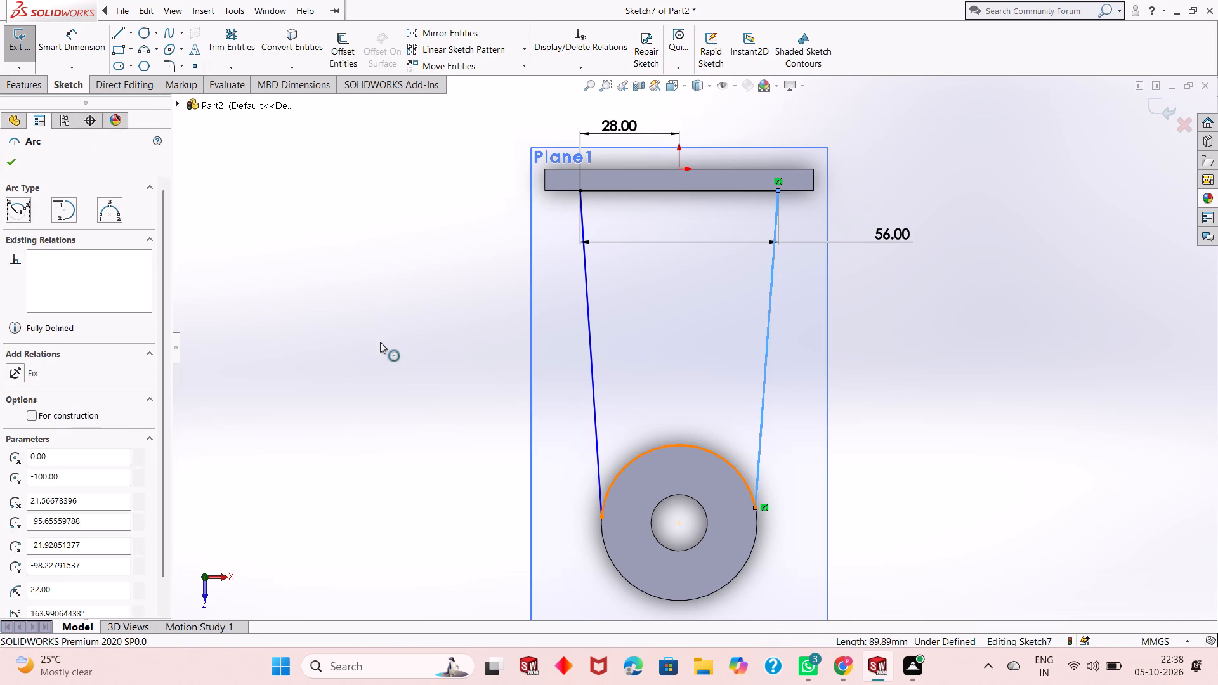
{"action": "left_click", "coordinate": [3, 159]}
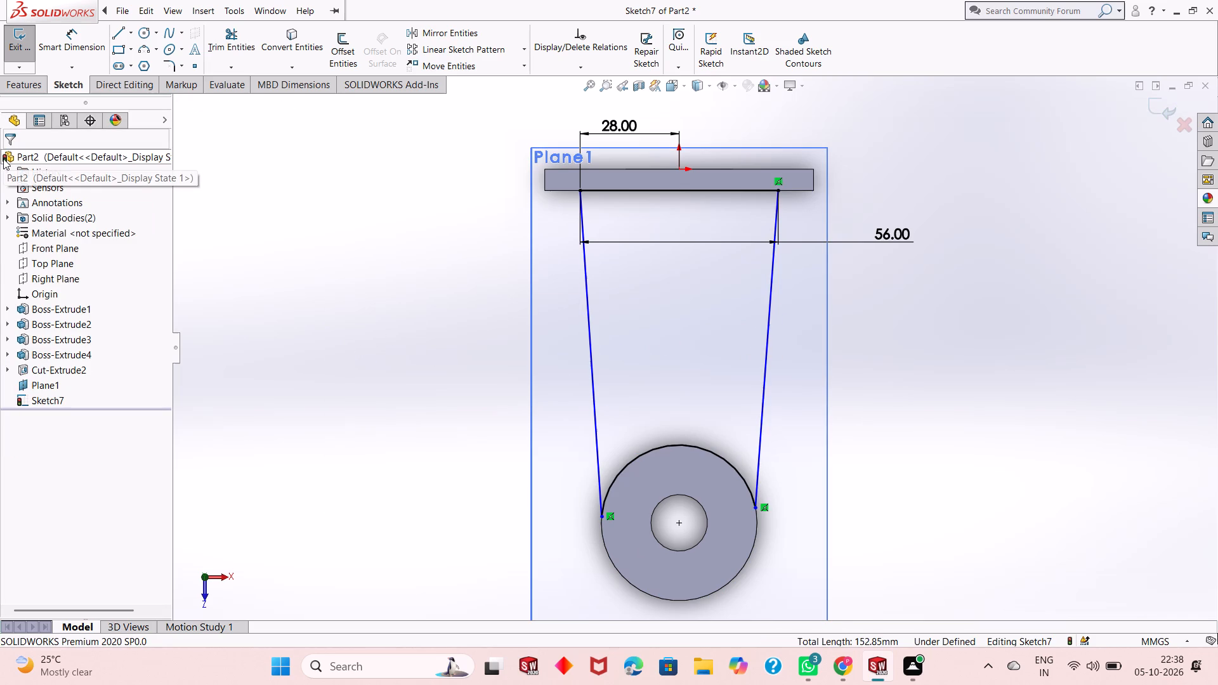
Add tangent relations between the arc and each of the two slanted side lines.
{"action": "left_click", "coordinate": [767, 367]}
{"action": "left_click", "coordinate": [721, 457], "text": "ctrl"}
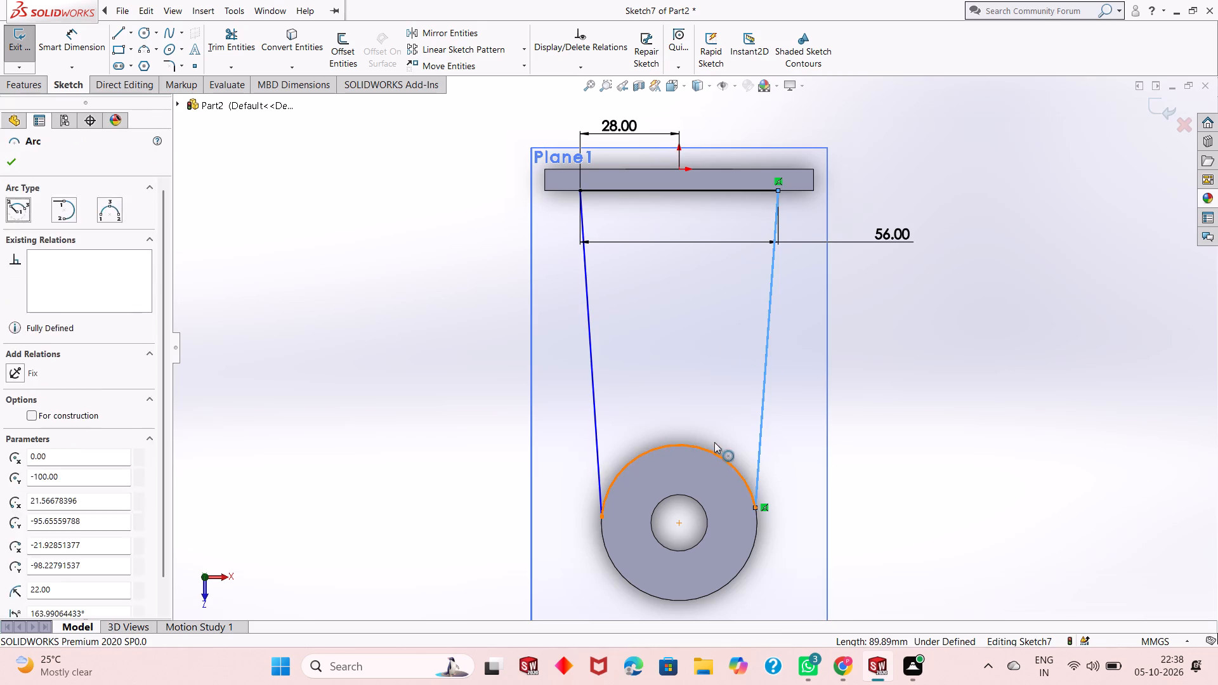
{"action": "left_click", "coordinate": [12, 383]}
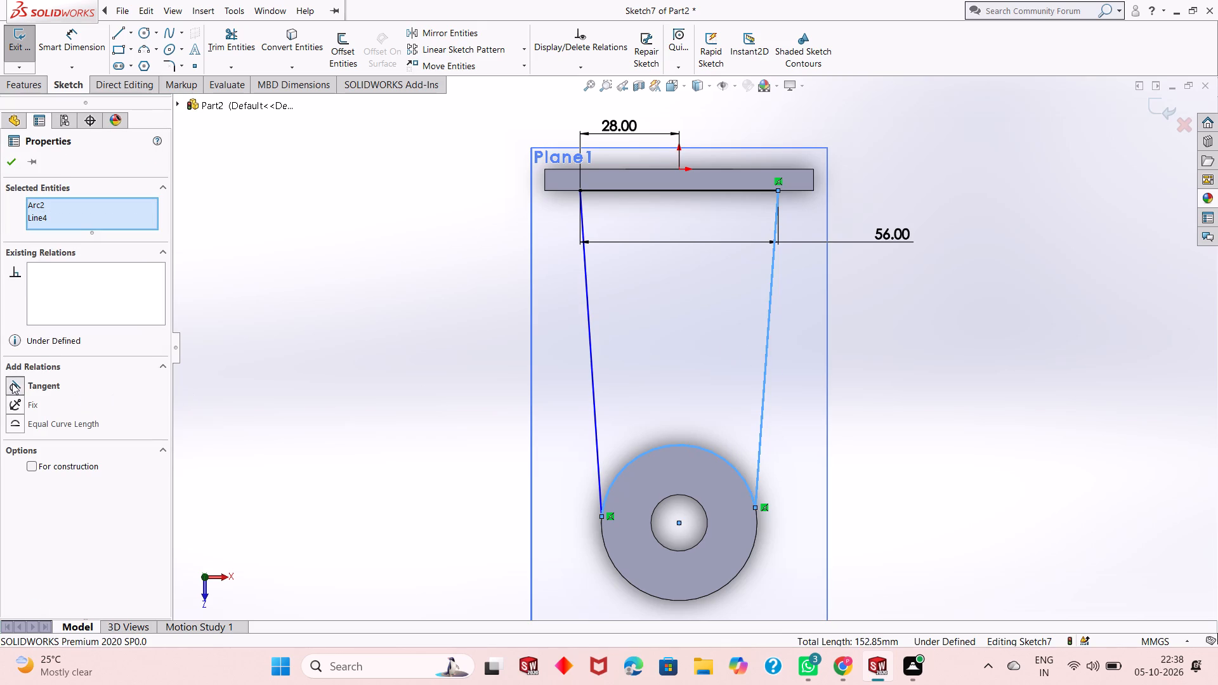
{"action": "left_click", "coordinate": [4, 162]}
{"action": "left_click", "coordinate": [593, 433]}
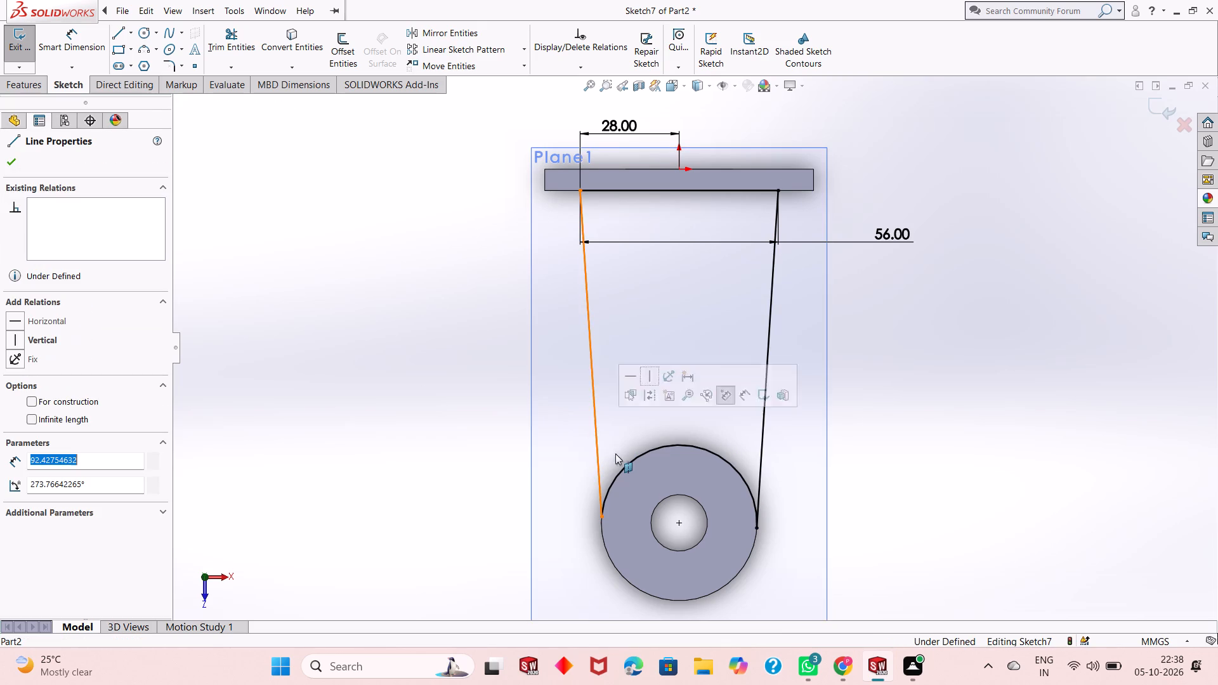
{"action": "left_click", "coordinate": [624, 467], "text": "ctrl"}
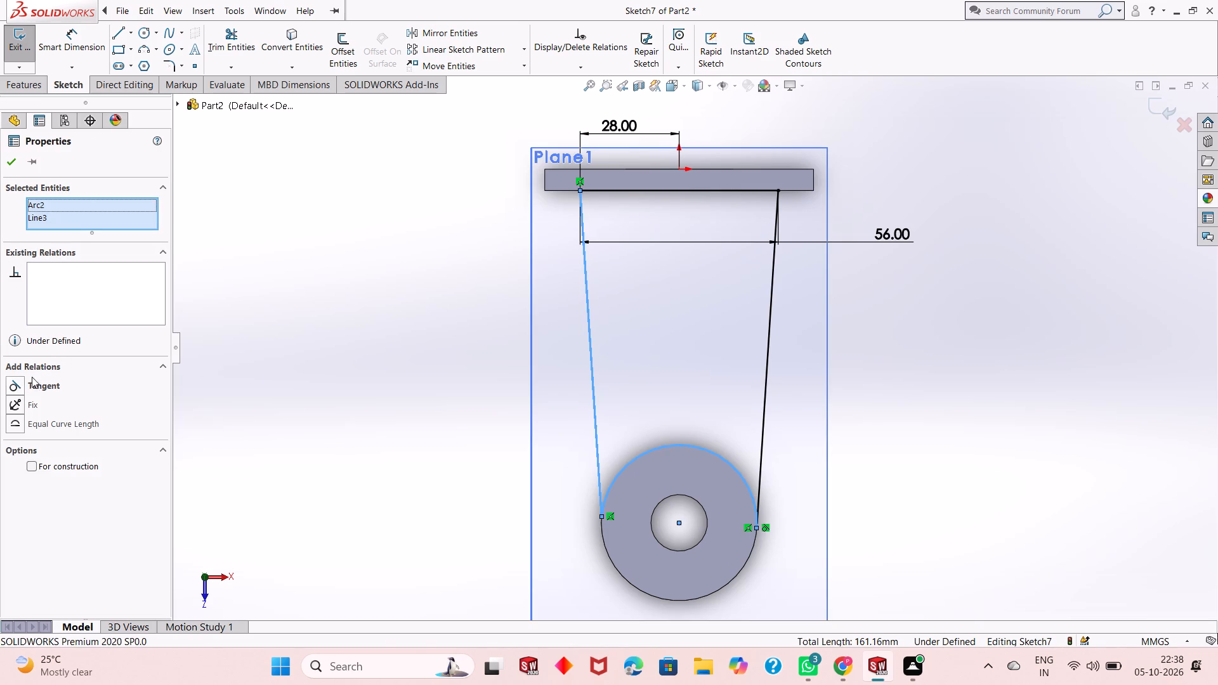
{"action": "left_click", "coordinate": [31, 386]}
{"action": "left_click", "coordinate": [16, 162]}
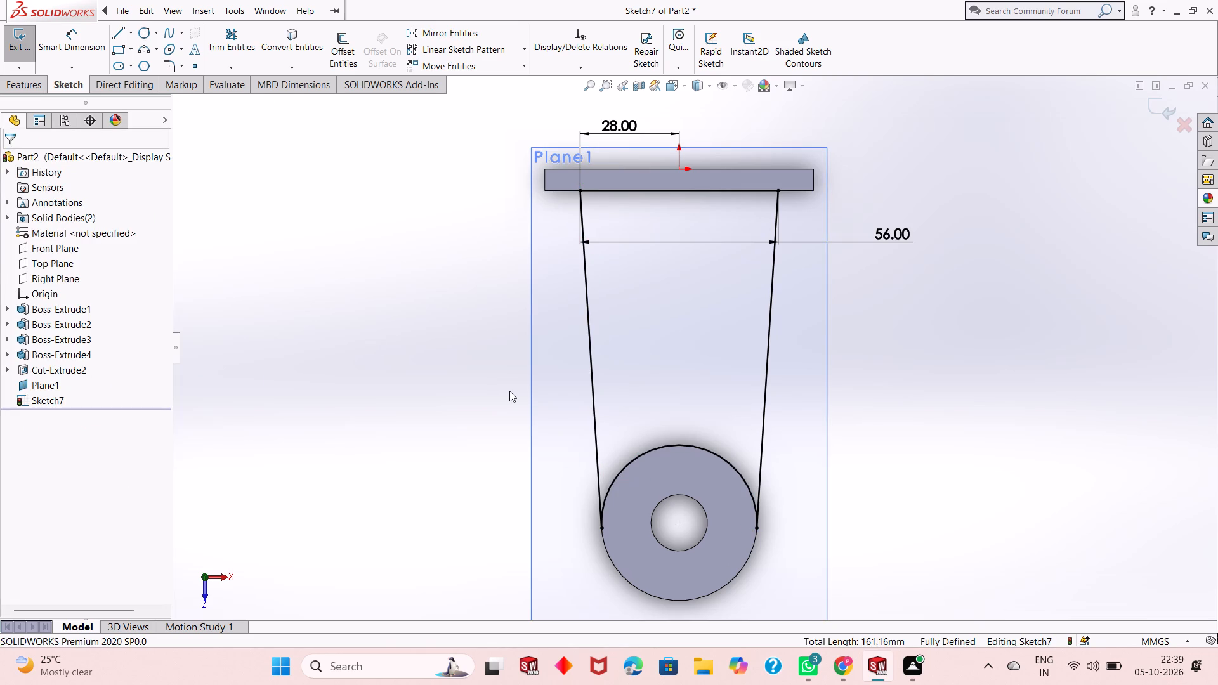
{"action": "left_click", "coordinate": [422, 375]}
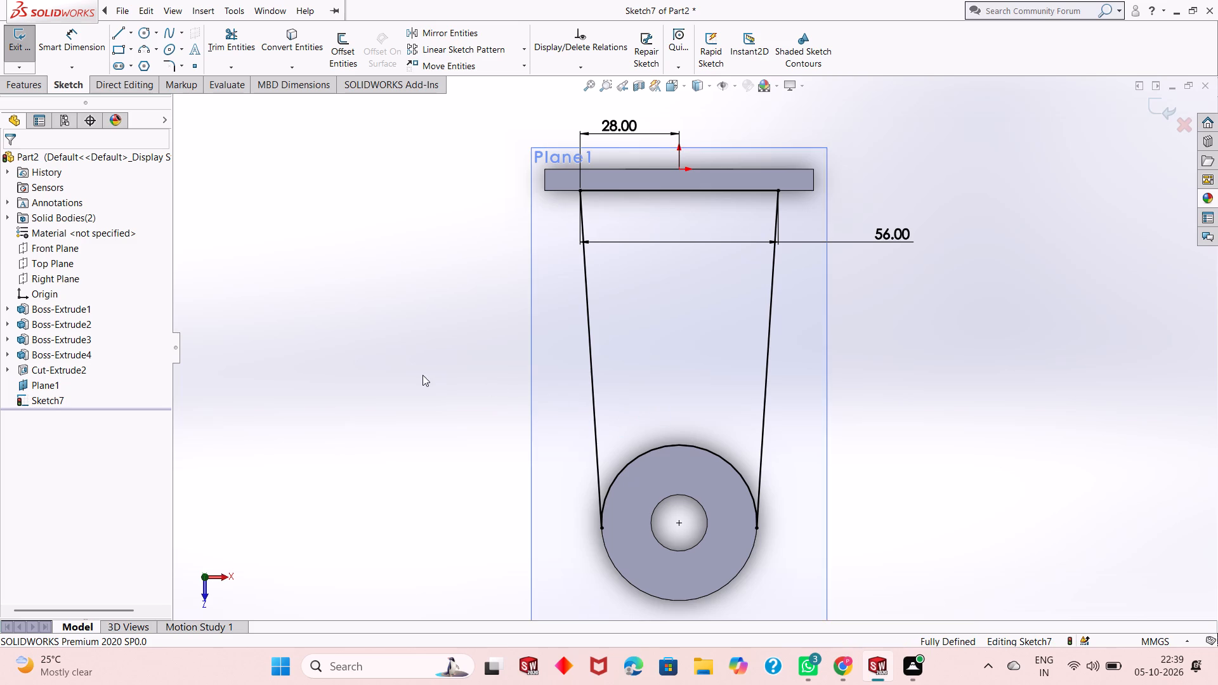
Examine from several angles how the web profile's arc and slanted lines meet the flanged cylinder and the plate.
{"action": "scroll", "coordinate": [644, 365], "scroll_direction": "up", "scroll_amount": 1}
{"action": "middle_click_drag", "start_coordinate": [851, 438], "coordinate": [806, 375]}
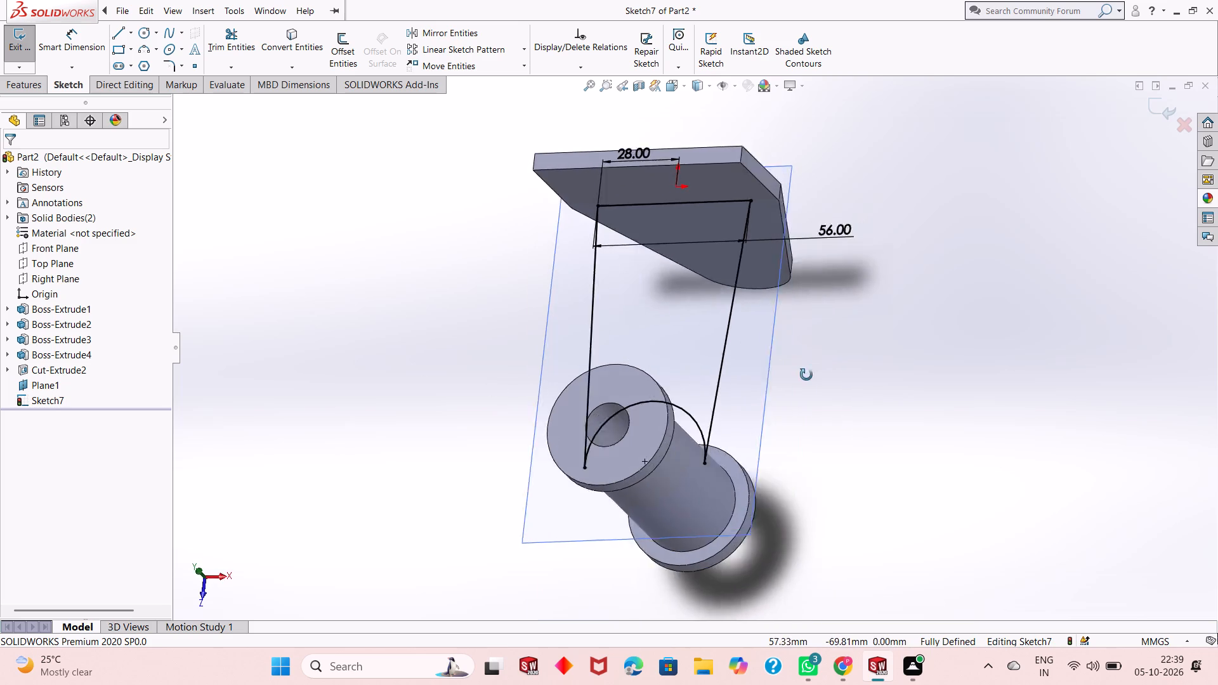
{"action": "middle_click_drag", "start_coordinate": [806, 375], "coordinate": [903, 225]}
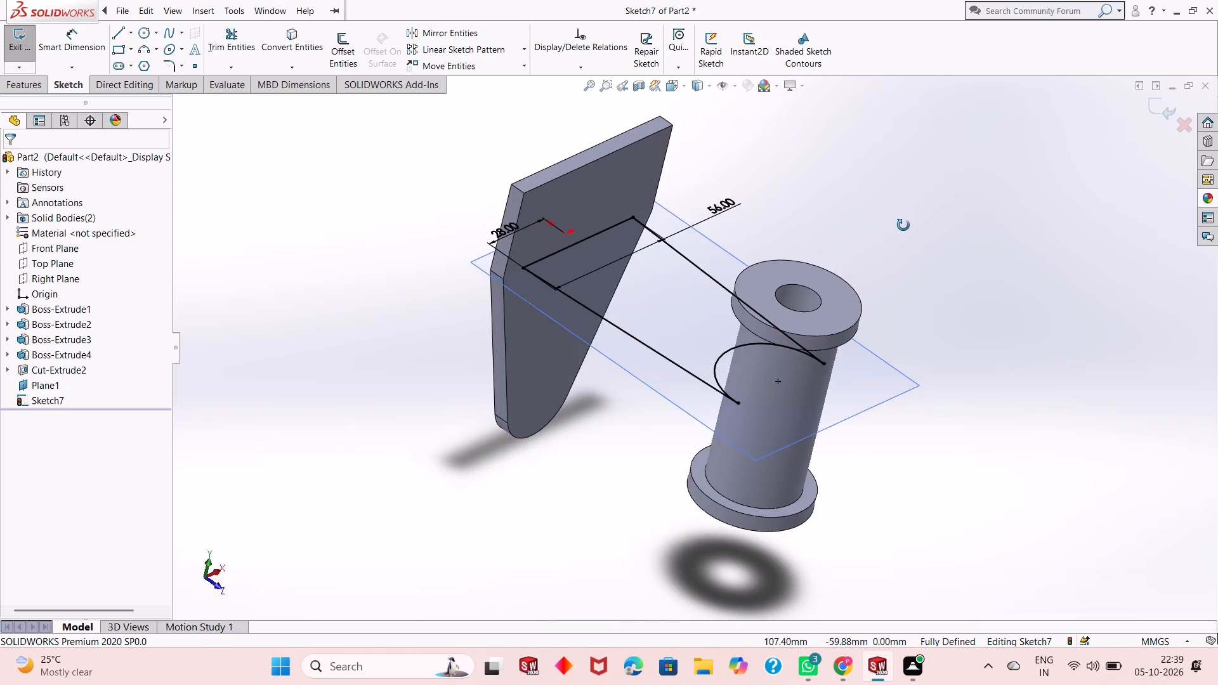
{"action": "middle_click_drag", "start_coordinate": [903, 225], "coordinate": [919, 360]}
{"action": "scroll", "coordinate": [774, 403], "scroll_direction": "down", "scroll_amount": 5}
{"action": "middle_click_drag", "start_coordinate": [763, 480], "coordinate": [746, 322]}
{"action": "scroll", "coordinate": [752, 481], "scroll_direction": "up", "scroll_amount": 2}
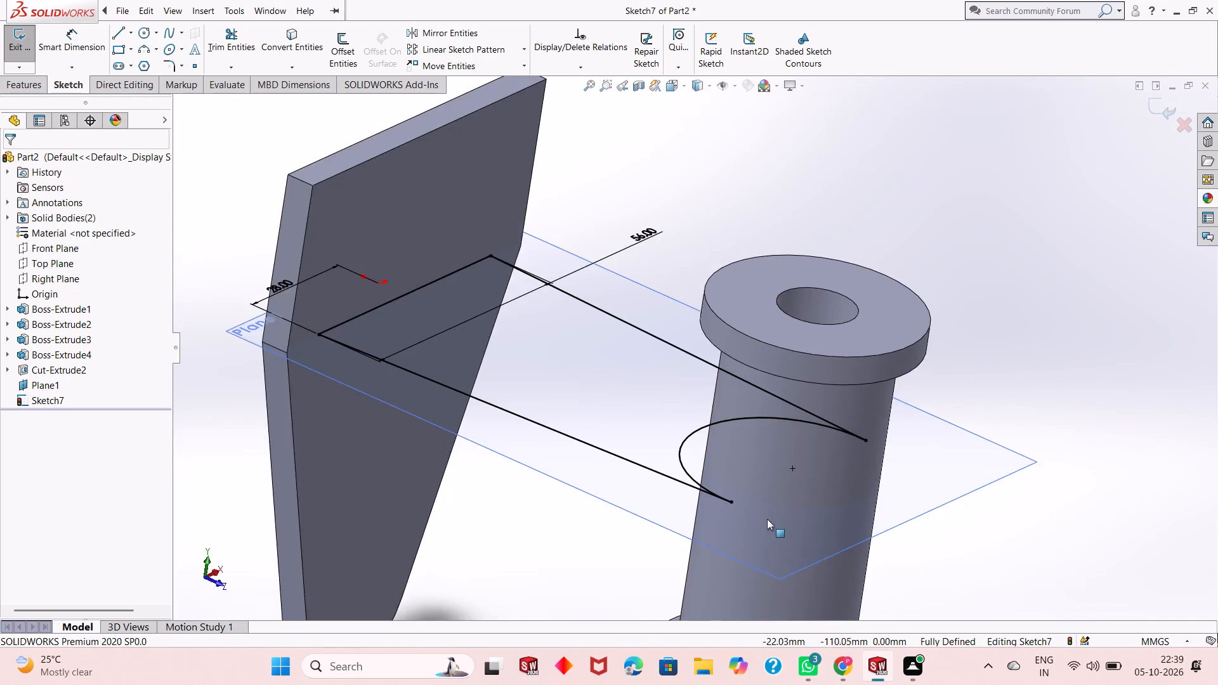
{"action": "middle_click_drag", "start_coordinate": [767, 521], "coordinate": [802, 575]}
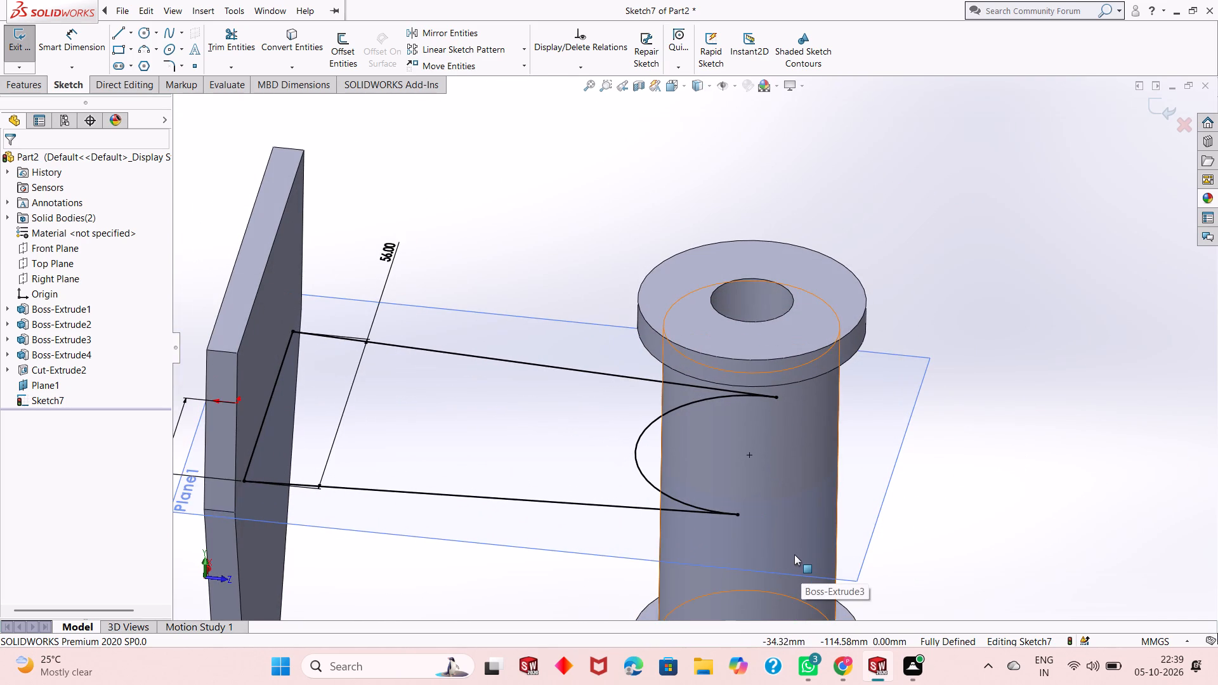
{"action": "middle_click_drag", "start_coordinate": [782, 503], "coordinate": [780, 511]}
{"action": "middle_click_drag", "start_coordinate": [780, 511], "coordinate": [776, 529]}
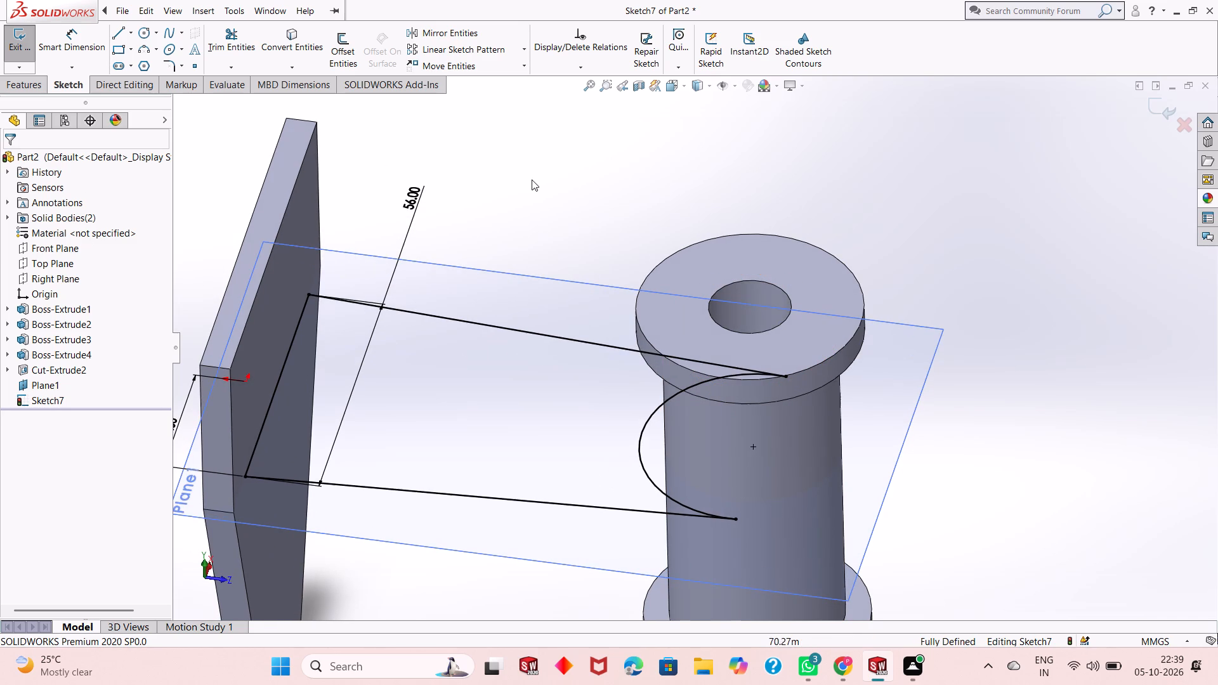
{"action": "left_click", "coordinate": [534, 181]}
{"action": "middle_click_drag", "start_coordinate": [858, 382], "coordinate": [891, 275]}
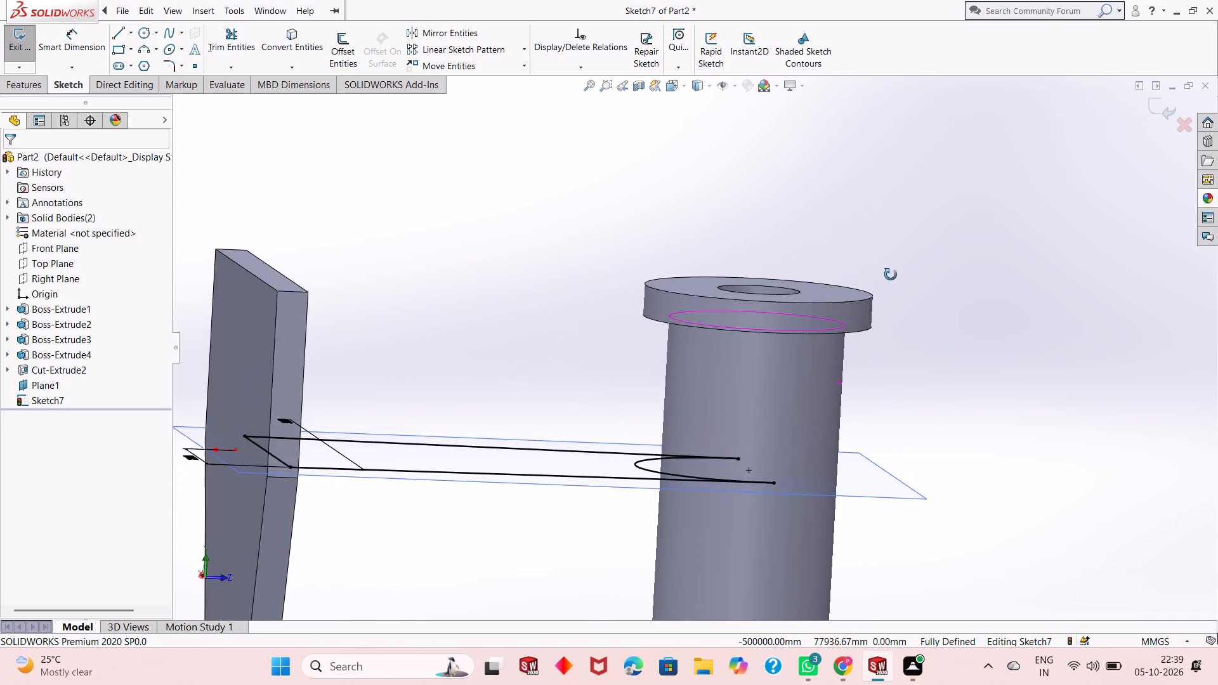
{"action": "middle_click_drag", "start_coordinate": [891, 275], "coordinate": [887, 381]}
{"action": "scroll", "coordinate": [885, 382], "scroll_direction": "up", "scroll_amount": 1}
{"action": "right_click", "coordinate": [830, 430]}
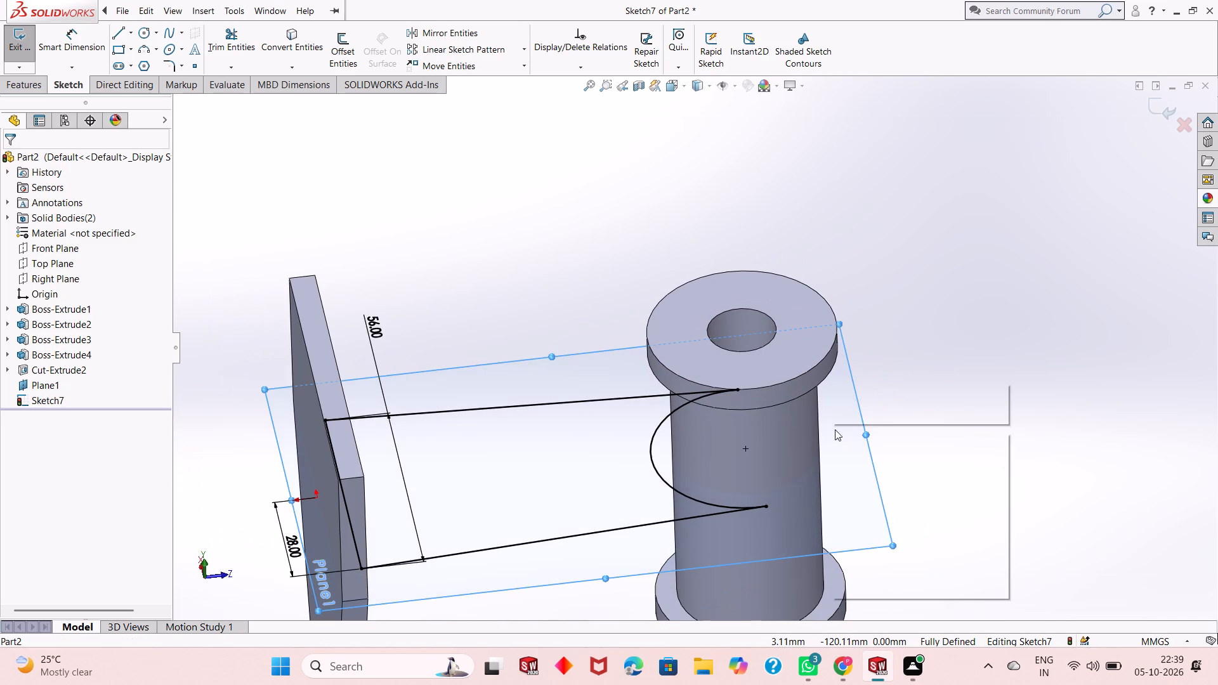
{"action": "left_click", "coordinate": [860, 319]}
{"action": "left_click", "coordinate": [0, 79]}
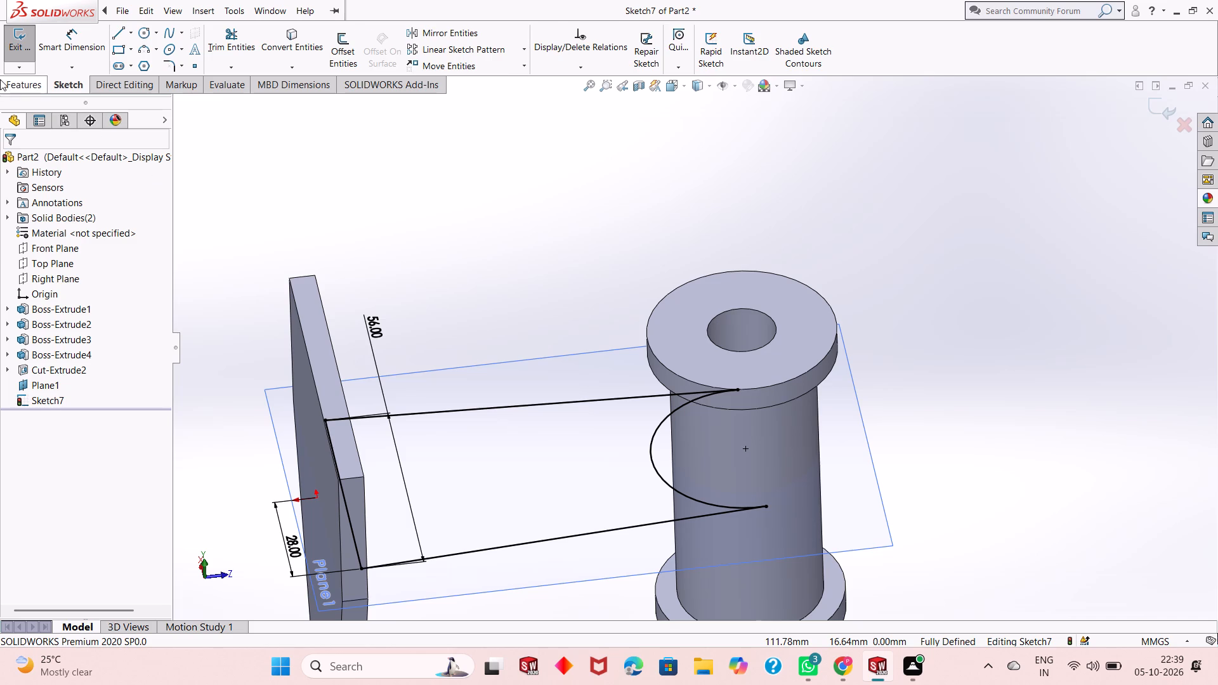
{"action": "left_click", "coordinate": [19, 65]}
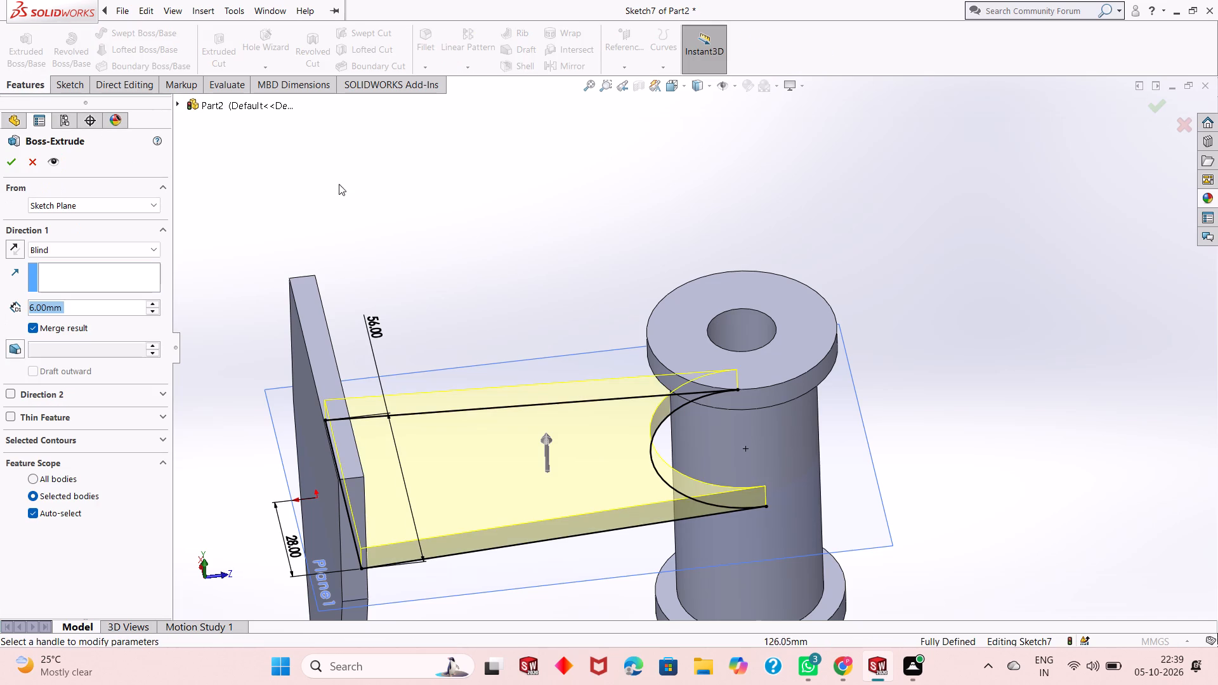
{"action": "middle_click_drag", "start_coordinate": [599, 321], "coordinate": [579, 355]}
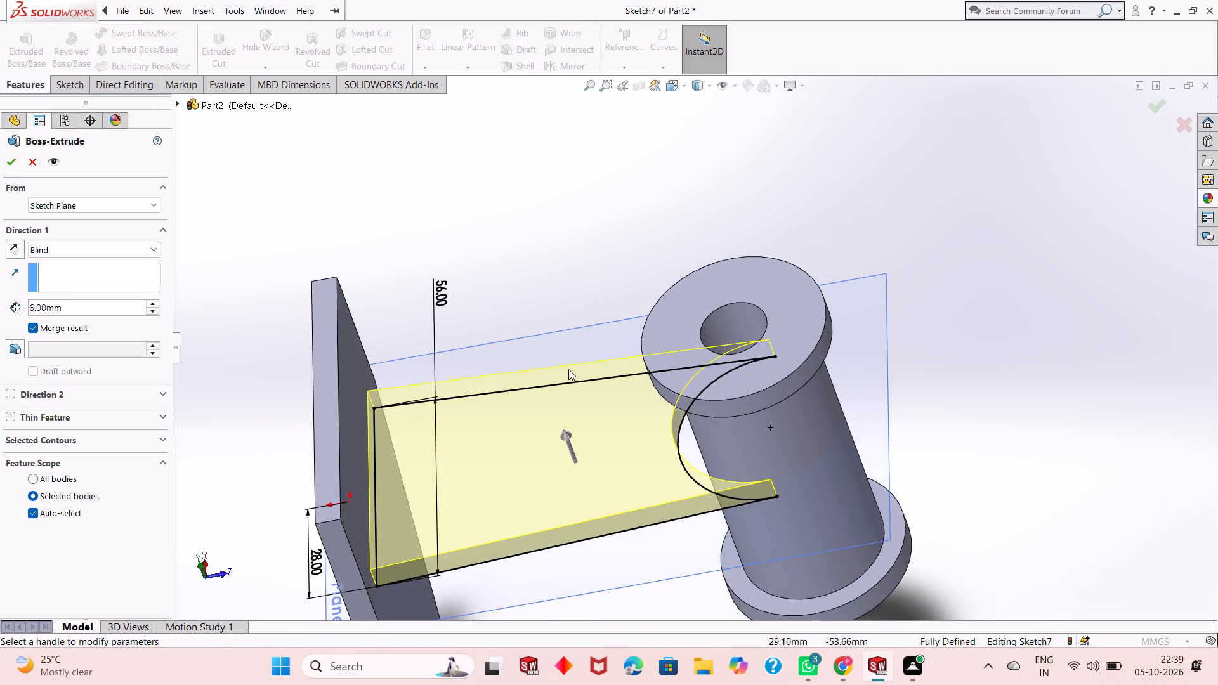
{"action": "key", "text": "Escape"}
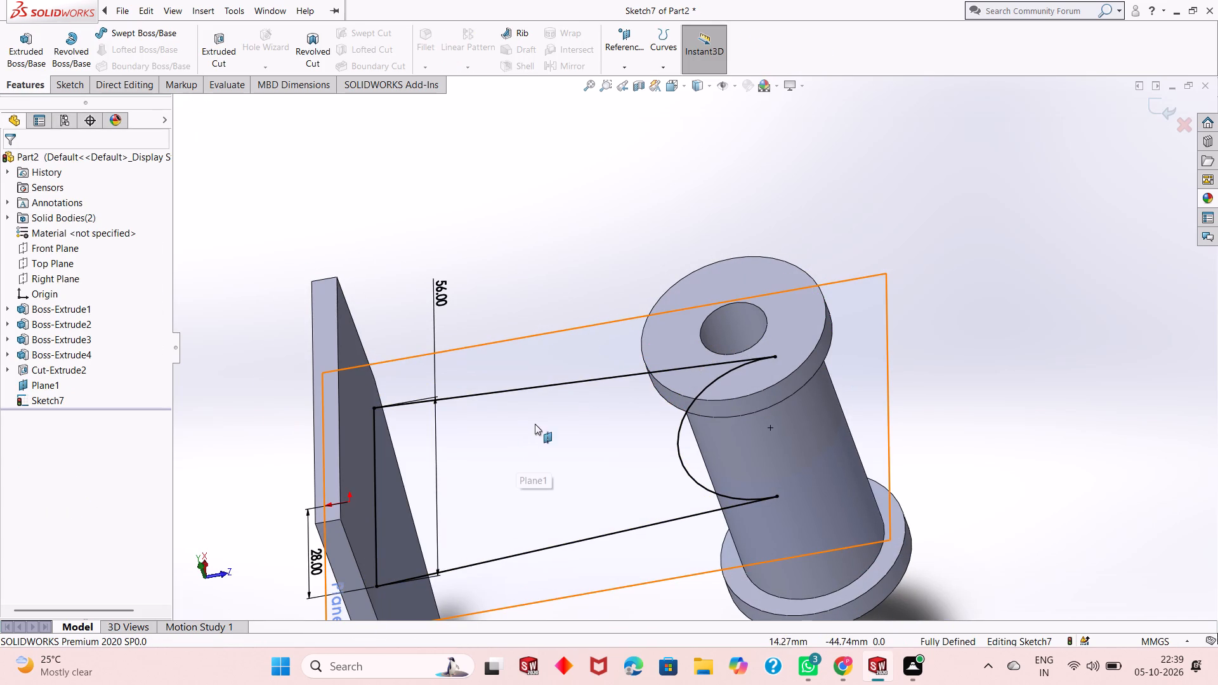
Undo the tangent relations, trim, 22 mm radius circle and both slanted lines, back to the dimensioned 56 mm line.
{"action": "key", "text": "ctrl+8"}
{"action": "scroll", "coordinate": [646, 448], "scroll_direction": "down", "scroll_amount": 2}
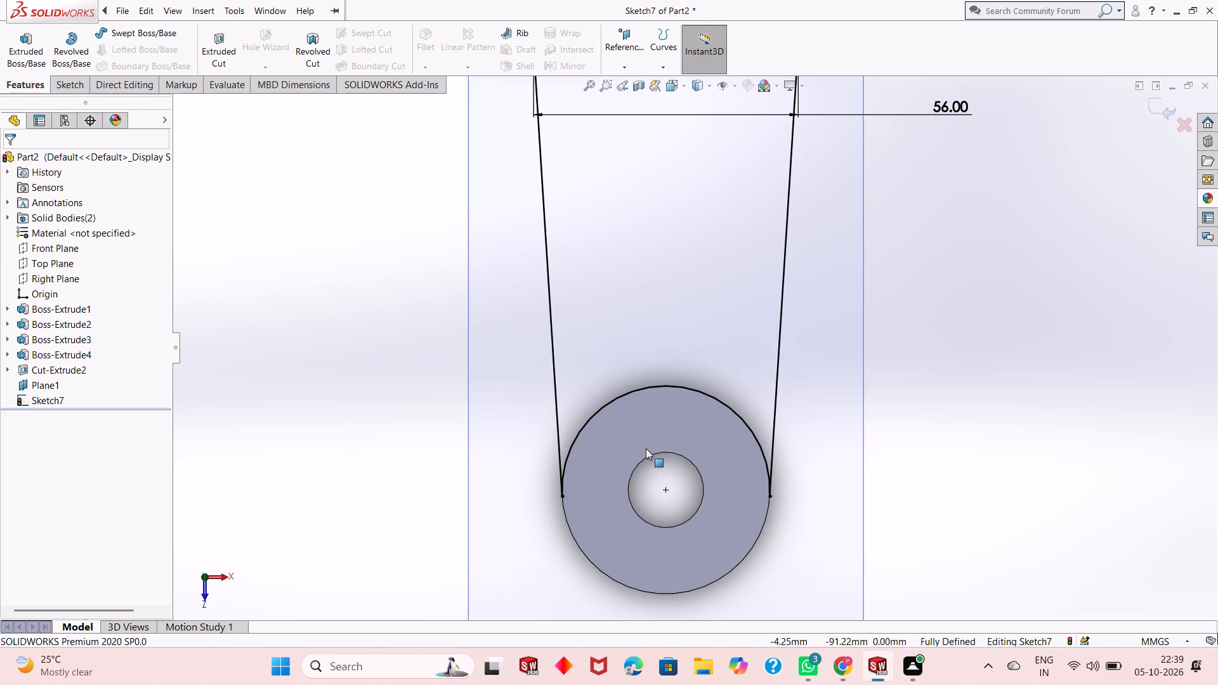
{"action": "key", "text": "Escape"}
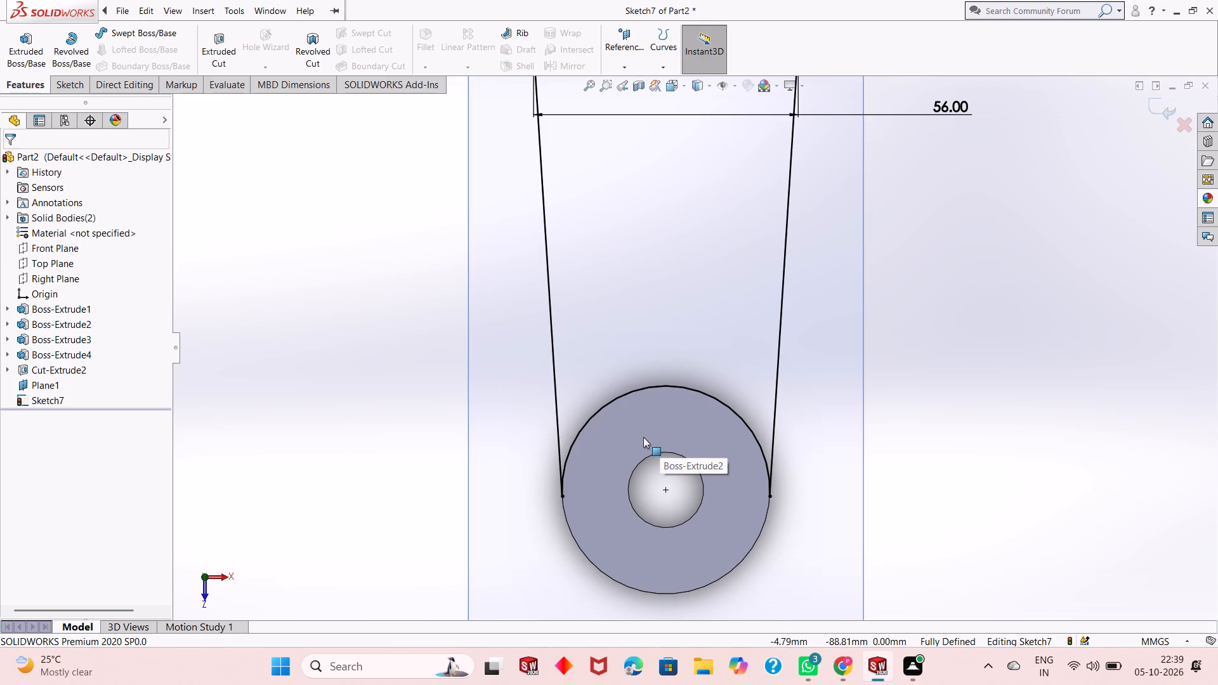
{"action": "key", "text": "Escape"}
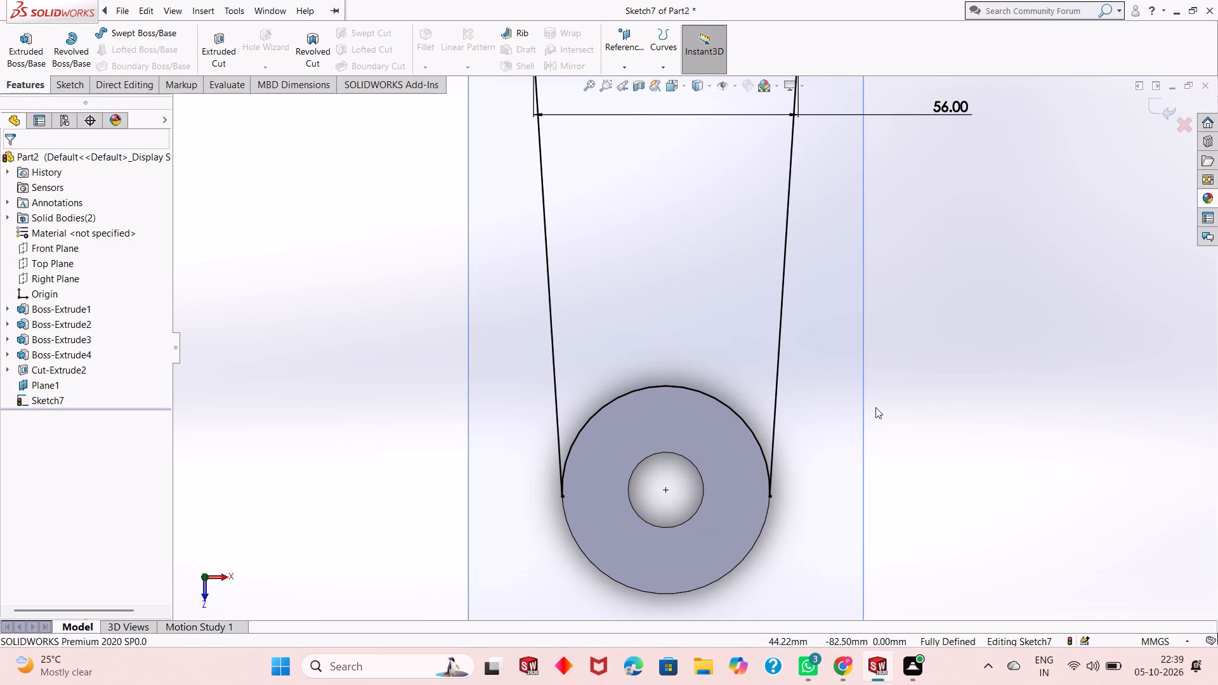
{"action": "key", "text": "ctrl+z"}
{"action": "key", "text": "ctrl+z"}
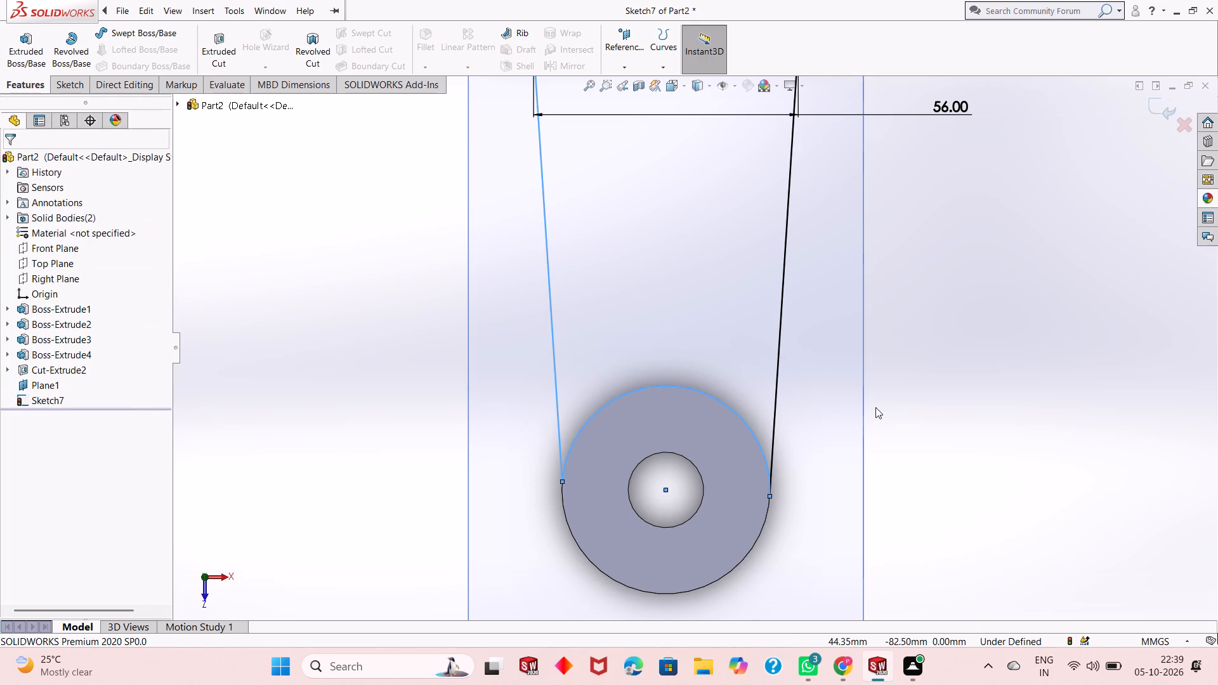
{"action": "key", "text": "ctrl+z"}
{"action": "key", "text": "ctrl+z"}
{"action": "key", "text": "ctrl+z"}
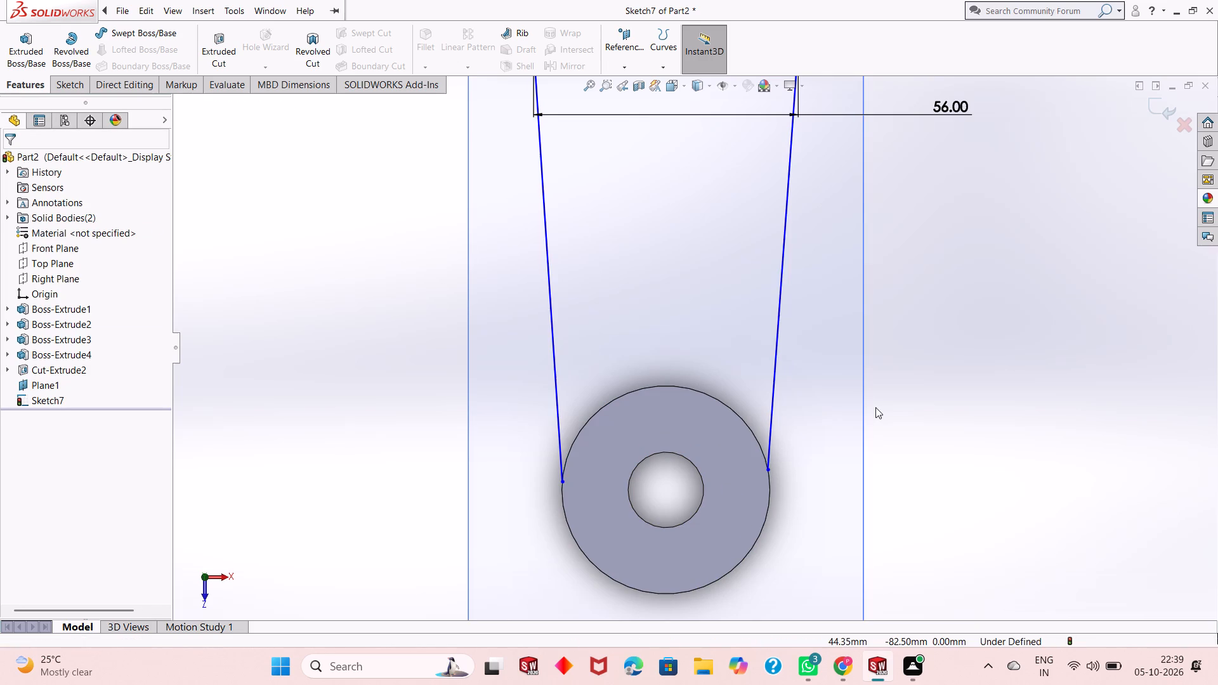
{"action": "key", "text": "ctrl+z"}
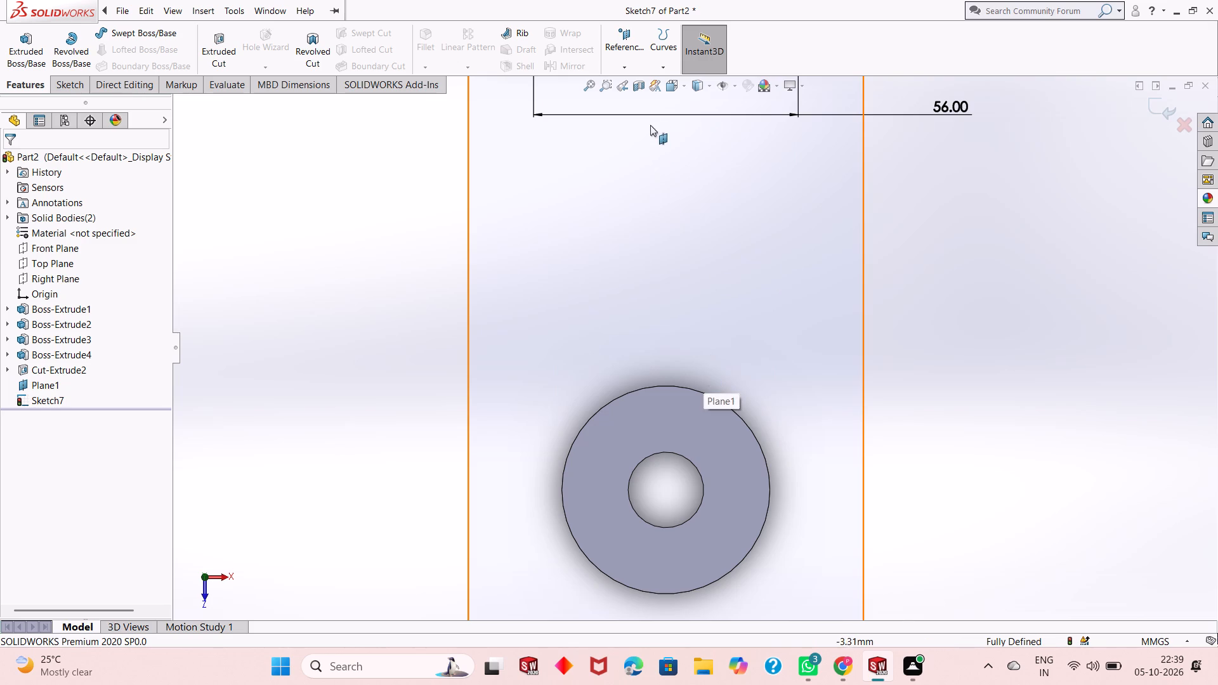
Change the display style to Hidden Lines Visible so the cylinder body's edge beneath the flange can be selected.
{"action": "scroll", "coordinate": [684, 316], "scroll_direction": "up", "scroll_amount": 2}
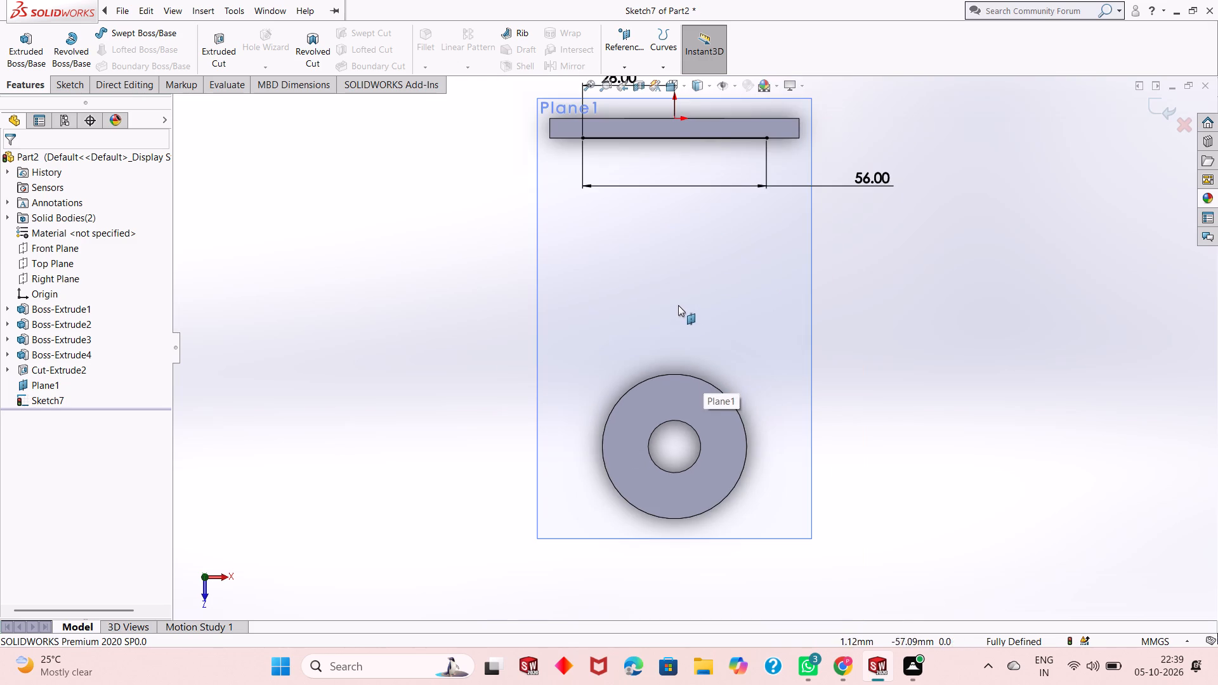
{"action": "scroll", "coordinate": [721, 238], "scroll_direction": "up", "scroll_amount": 1}
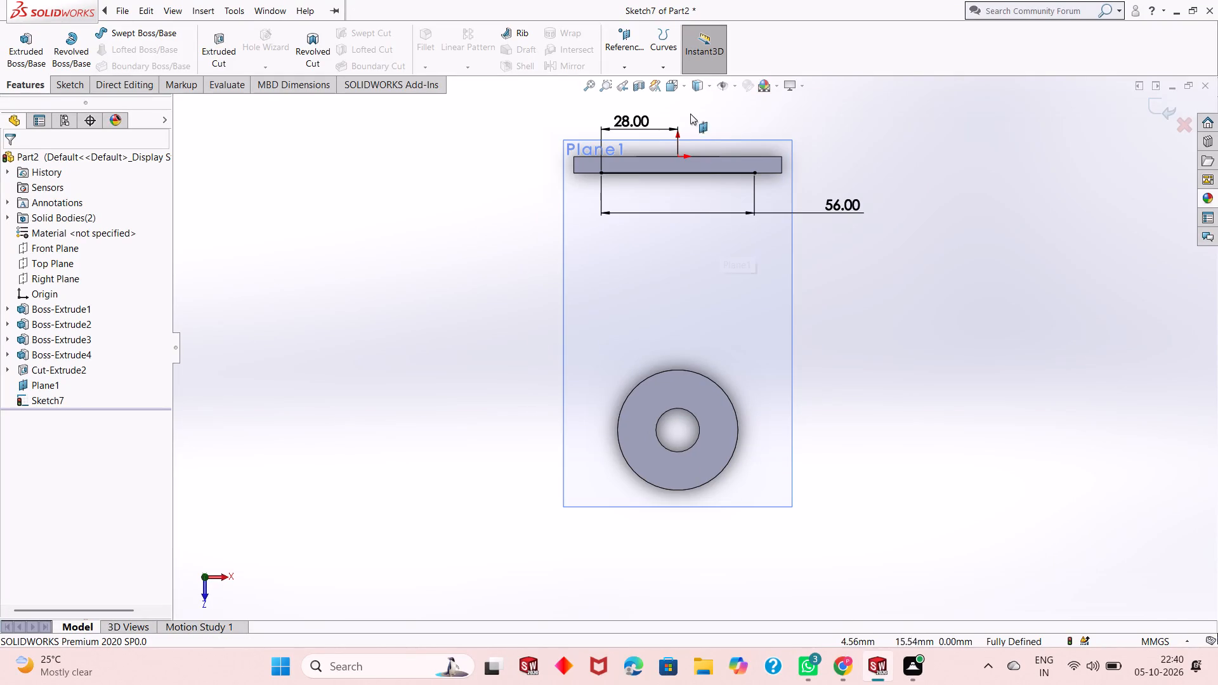
{"action": "left_click", "coordinate": [707, 91]}
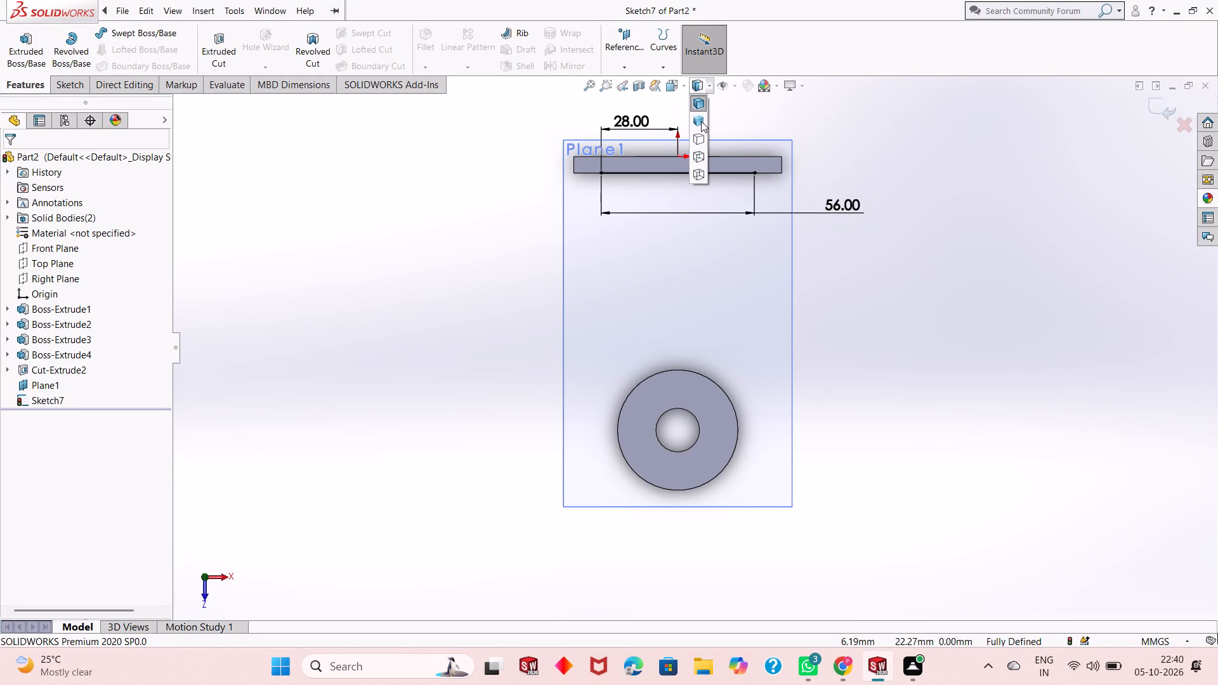
{"action": "left_click", "coordinate": [698, 140]}
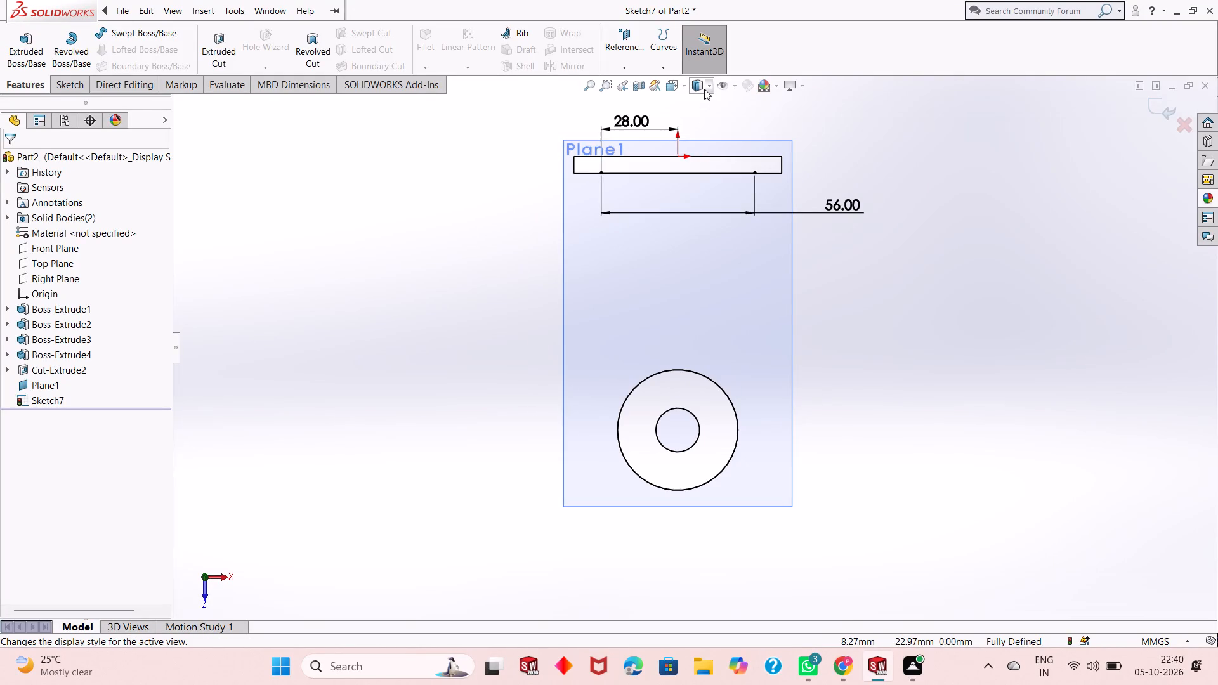
{"action": "left_click", "coordinate": [706, 86]}
{"action": "left_click", "coordinate": [698, 156]}
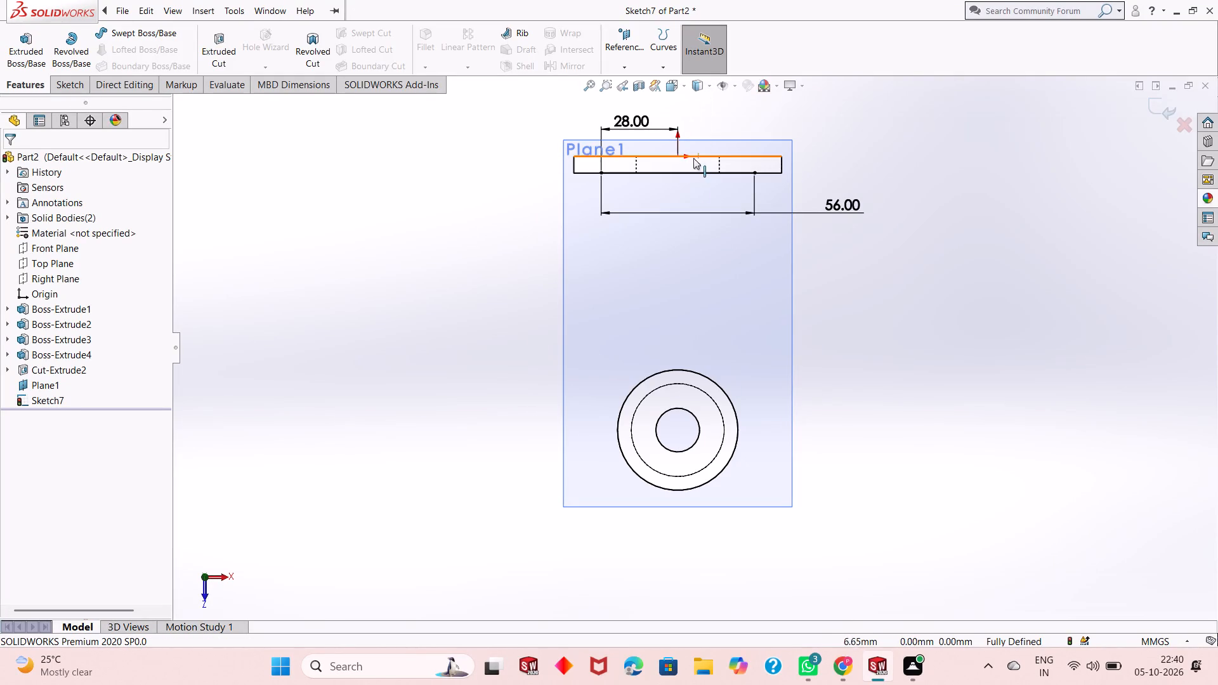
Convert the hidden 34 mm diameter edge of the cylinder body into a circle in the web sketch.
{"action": "scroll", "coordinate": [680, 386], "scroll_direction": "down", "scroll_amount": 1}
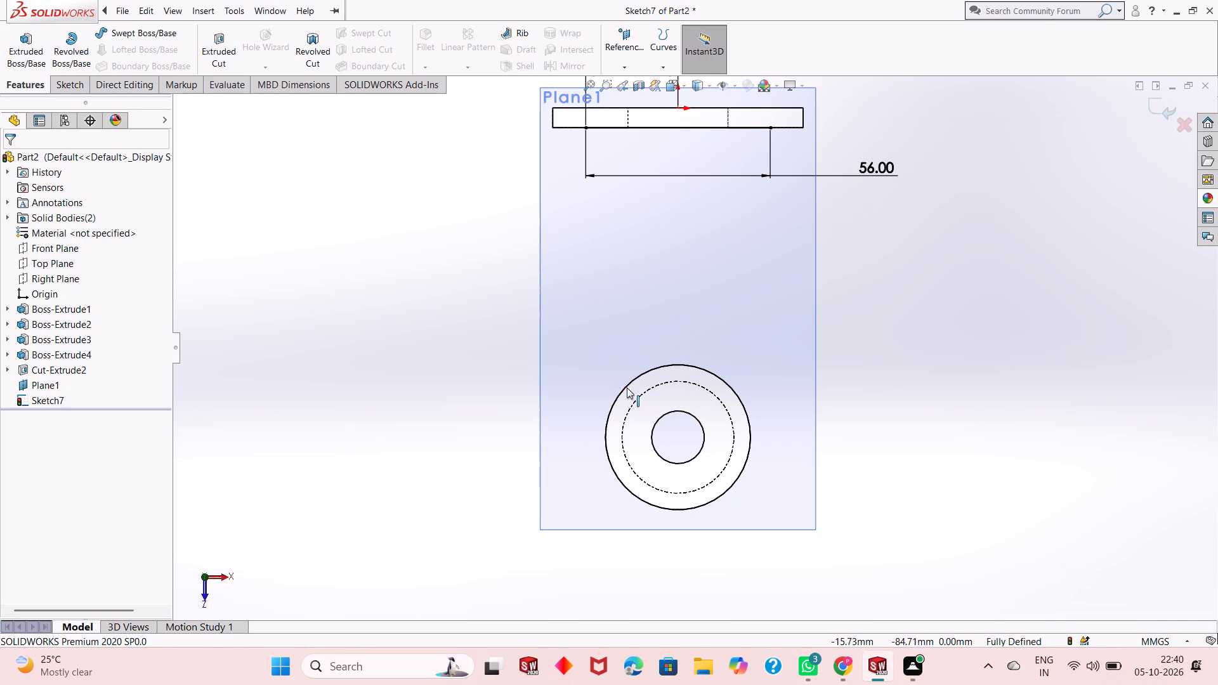
{"action": "left_click", "coordinate": [658, 386]}
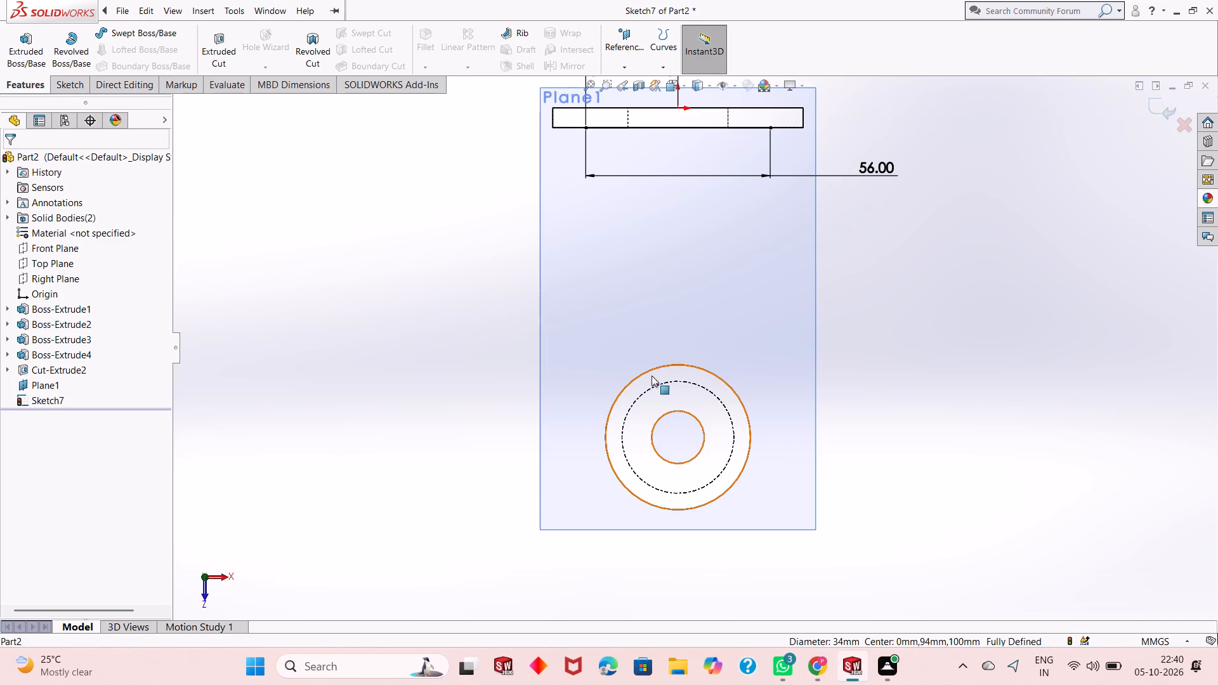
{"action": "left_click", "coordinate": [67, 85]}
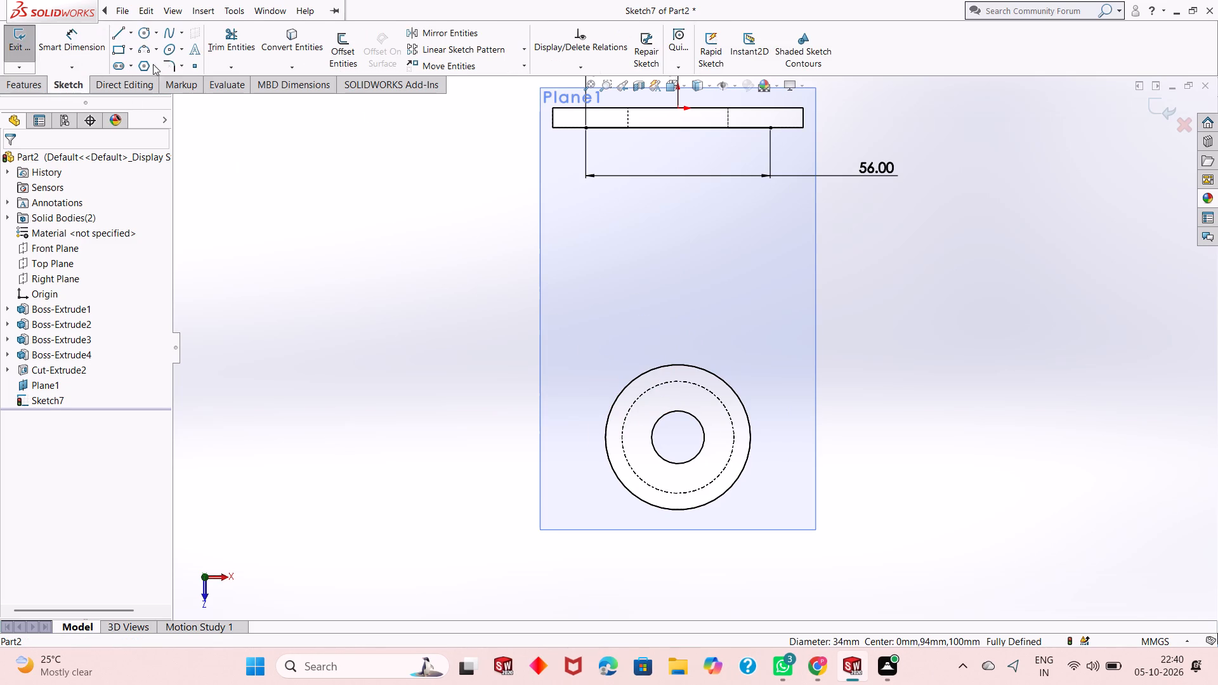
{"action": "left_click", "coordinate": [293, 36]}
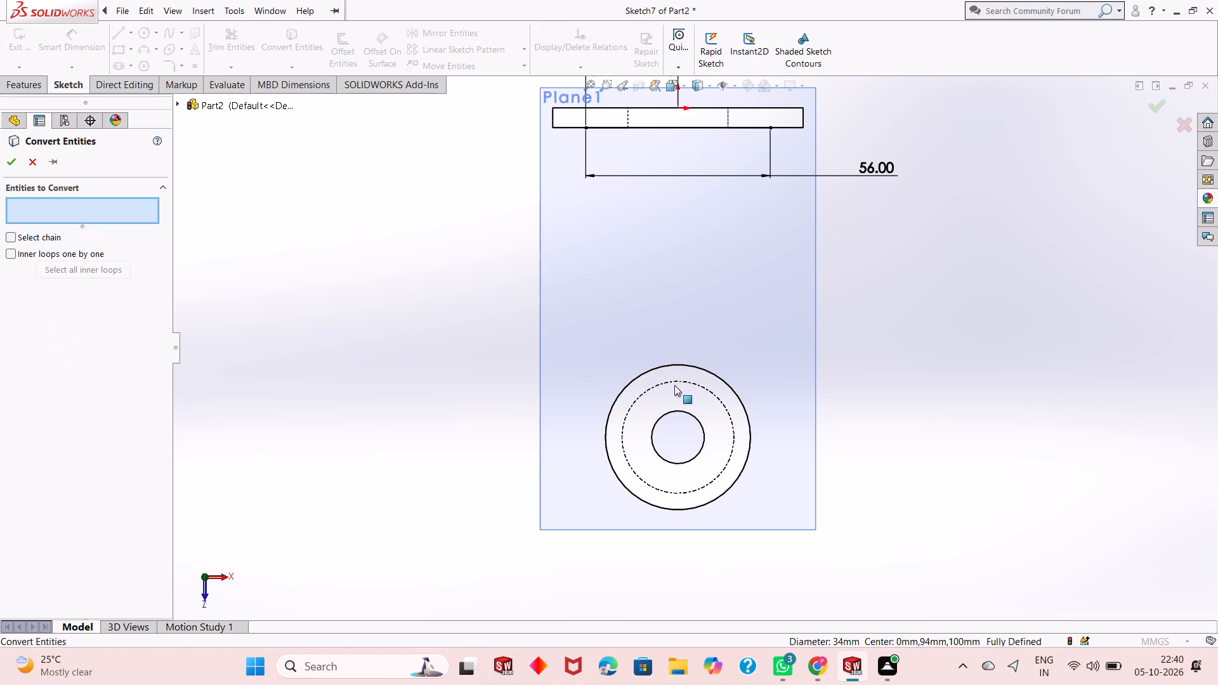
{"action": "left_click", "coordinate": [676, 380]}
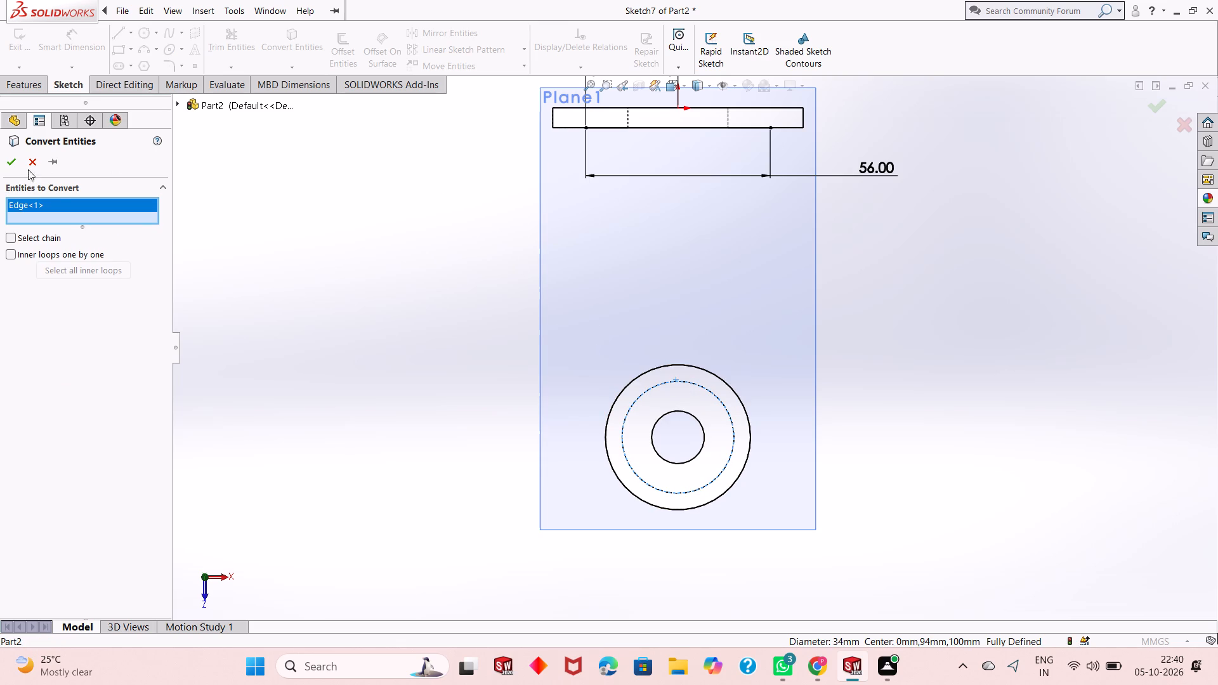
{"action": "left_click", "coordinate": [11, 166]}
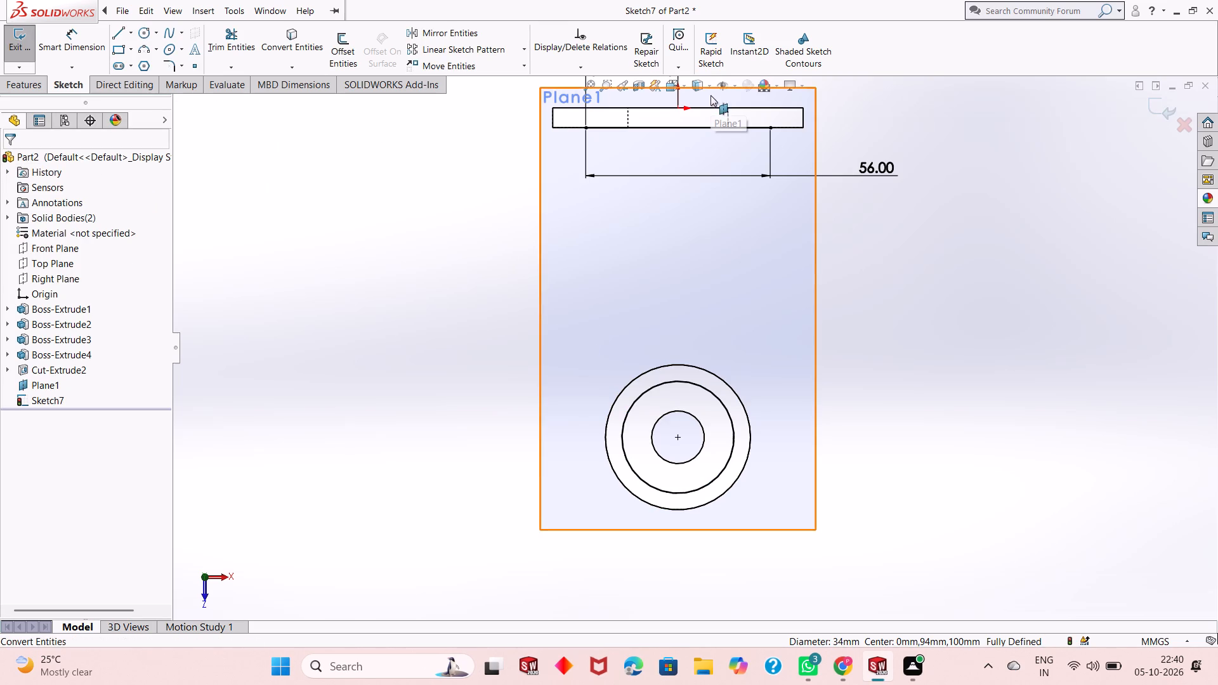
Restore the Shaded With Edges display style and inspect the converted circle around the cylinder body.
{"action": "left_click", "coordinate": [708, 90]}
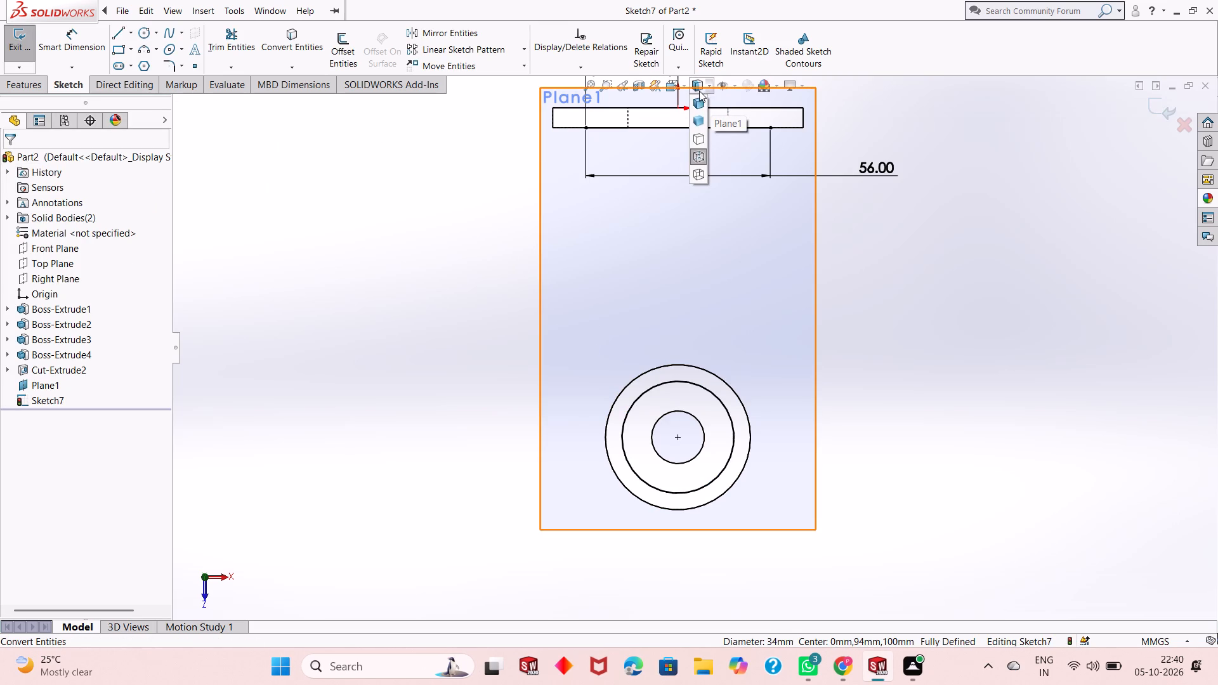
{"action": "scroll", "coordinate": [705, 290], "scroll_direction": "up", "scroll_amount": 2}
{"action": "scroll", "coordinate": [705, 267], "scroll_direction": "down", "scroll_amount": 3}
{"action": "key", "text": "Escape"}
{"action": "scroll", "coordinate": [702, 266], "scroll_direction": "up", "scroll_amount": 2}
{"action": "key", "text": "Escape"}
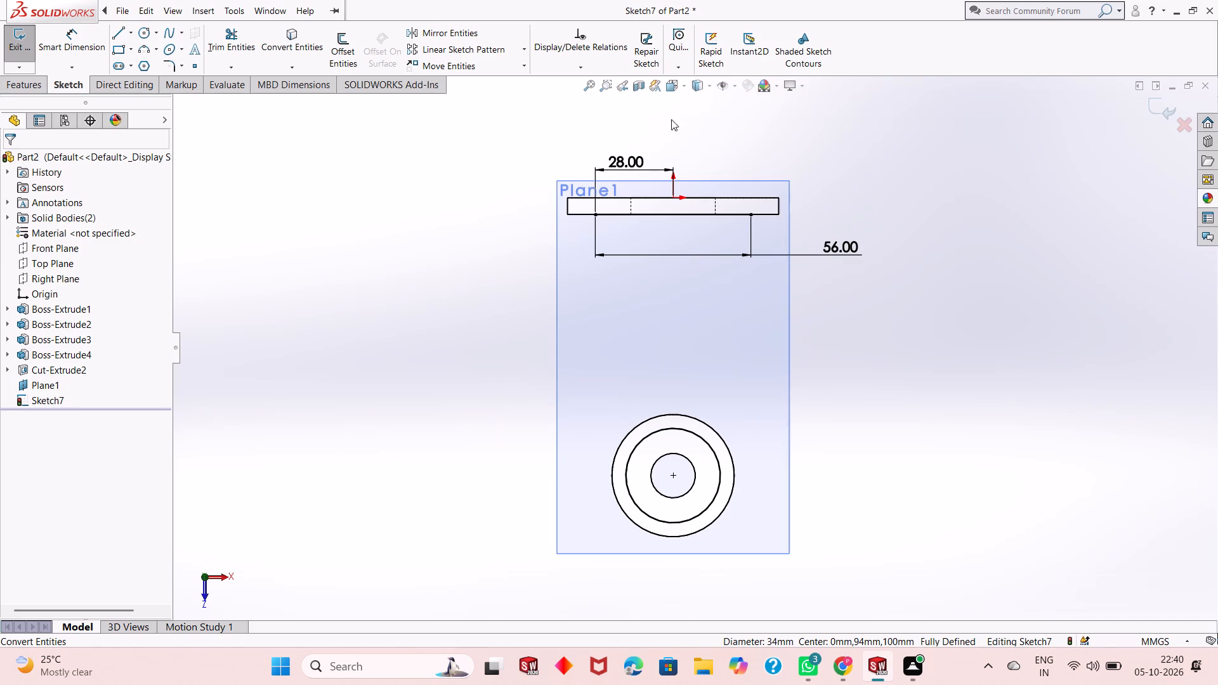
{"action": "left_click", "coordinate": [709, 89]}
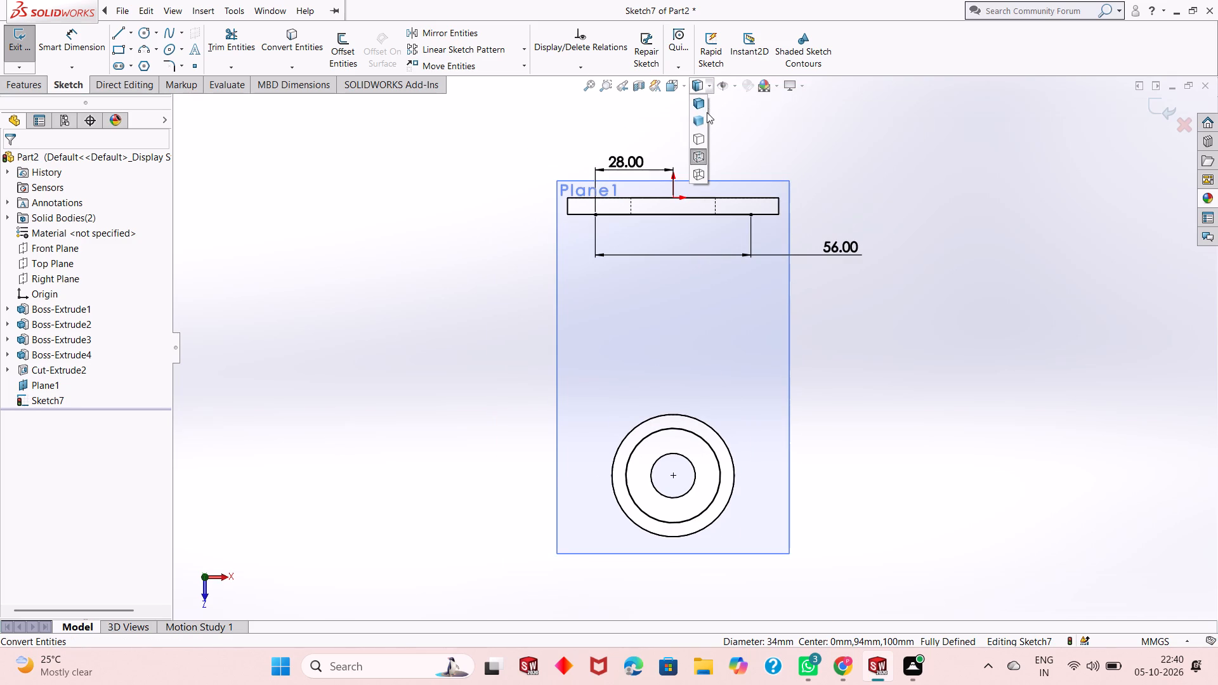
{"action": "left_click", "coordinate": [702, 99]}
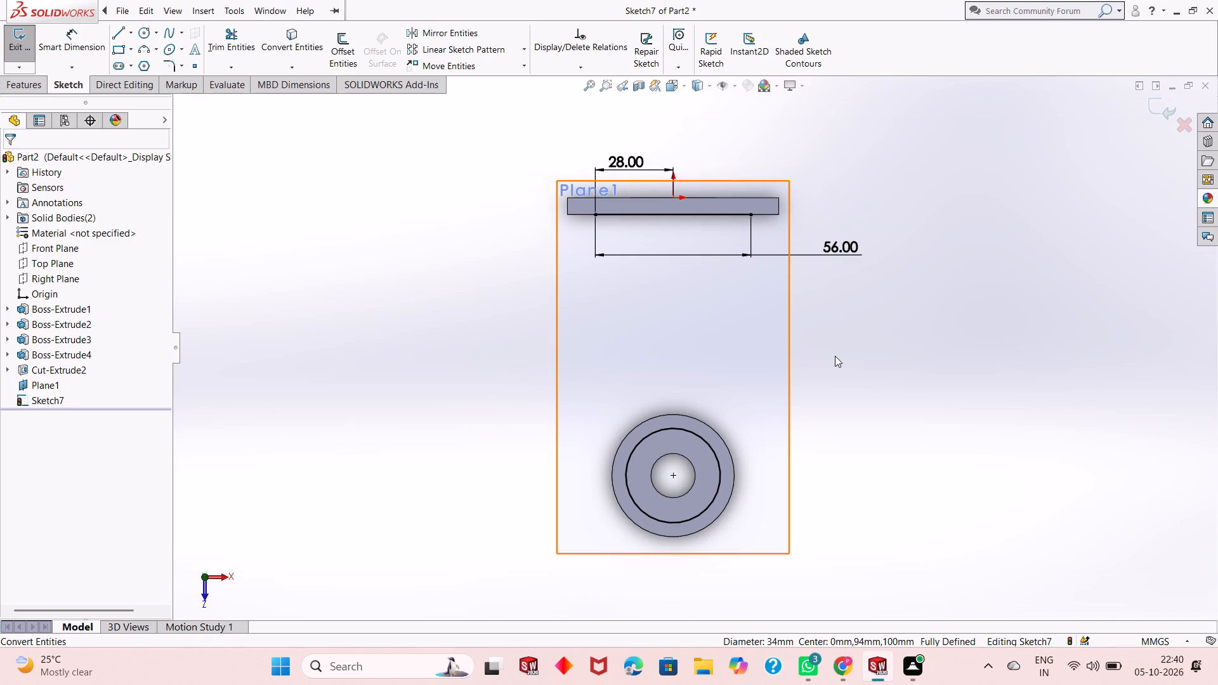
{"action": "left_click", "coordinate": [836, 358]}
{"action": "middle_click_drag", "start_coordinate": [805, 401], "coordinate": [802, 278]}
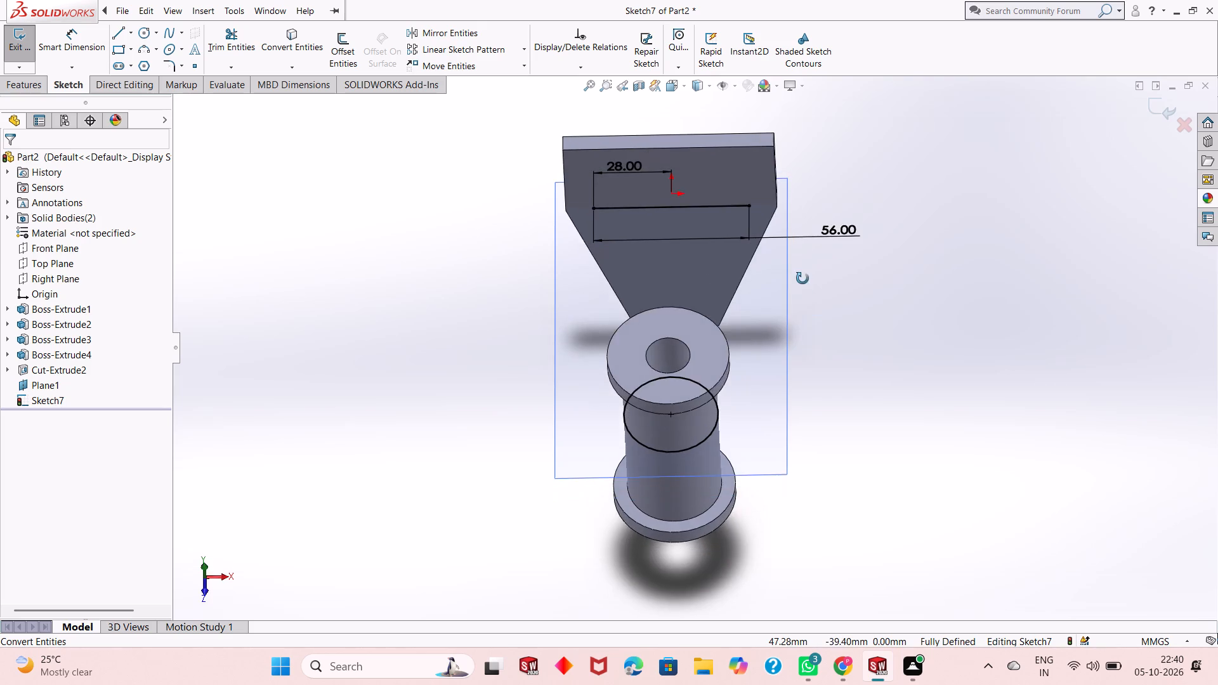
Sketch two slanted lines, each about 98 mm long, from the ends of the 56 mm line to the sides of the converted circle.
{"action": "middle_click_drag", "start_coordinate": [802, 278], "coordinate": [822, 358]}
{"action": "key", "text": "ctrl+8"}
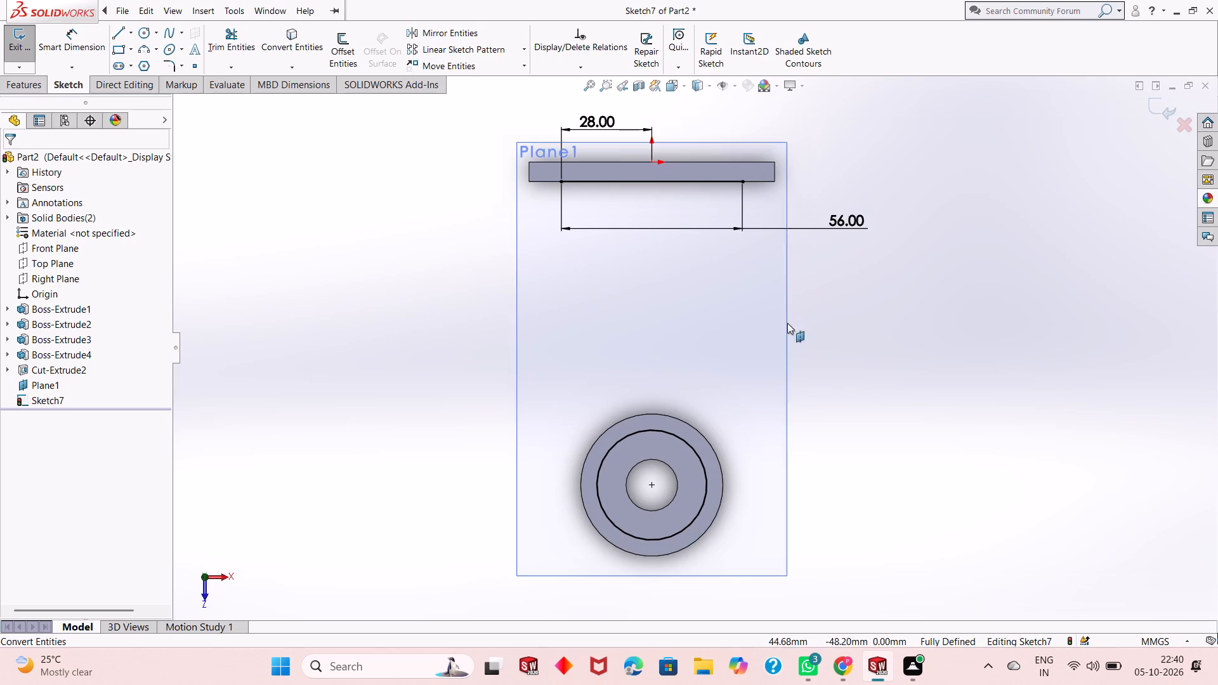
{"action": "scroll", "coordinate": [726, 361], "scroll_direction": "down", "scroll_amount": 1}
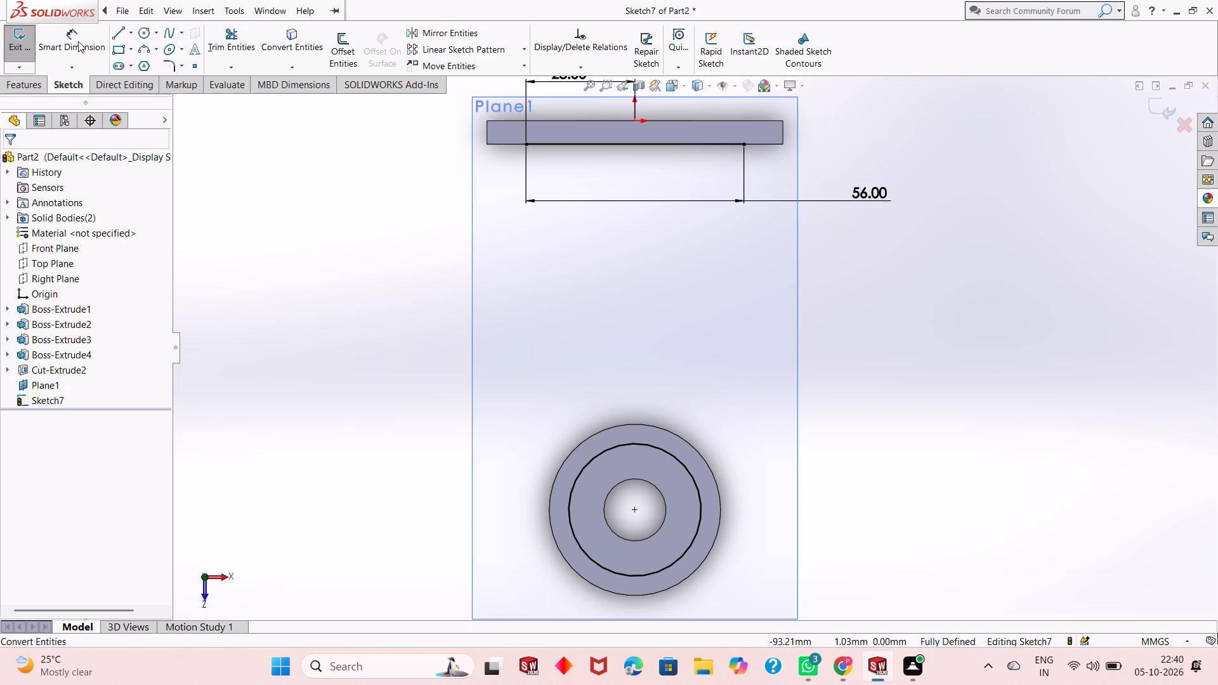
{"action": "left_click", "coordinate": [114, 35]}
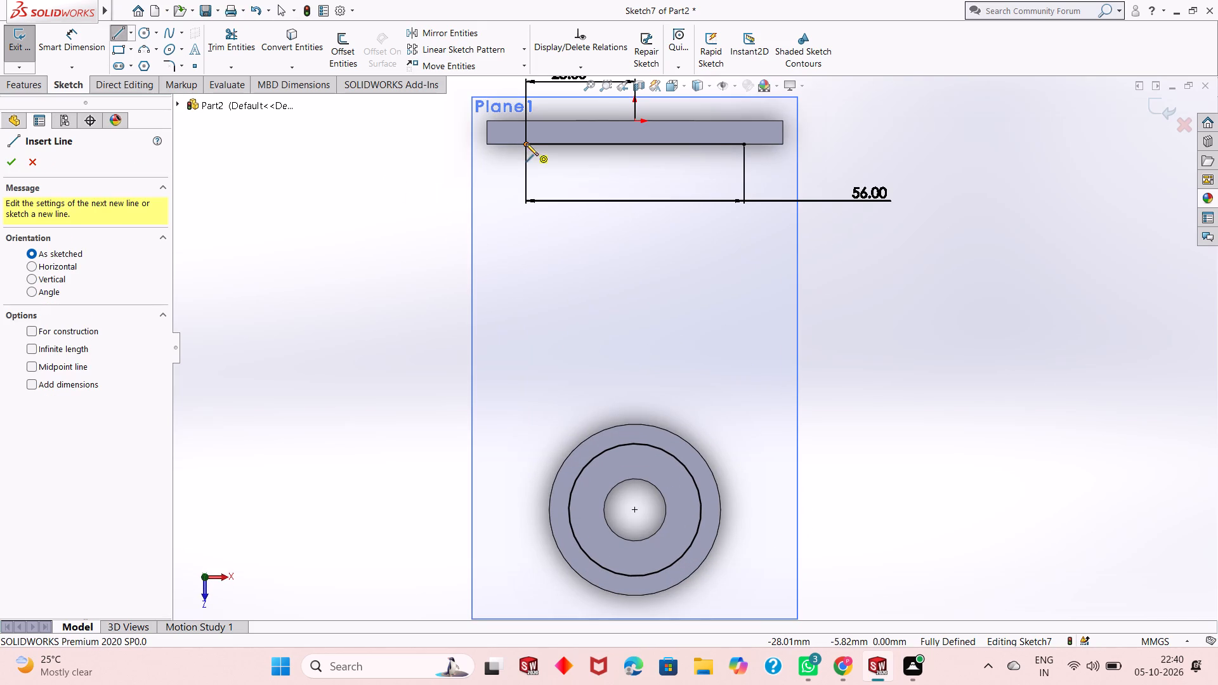
{"action": "left_click", "coordinate": [526, 143]}
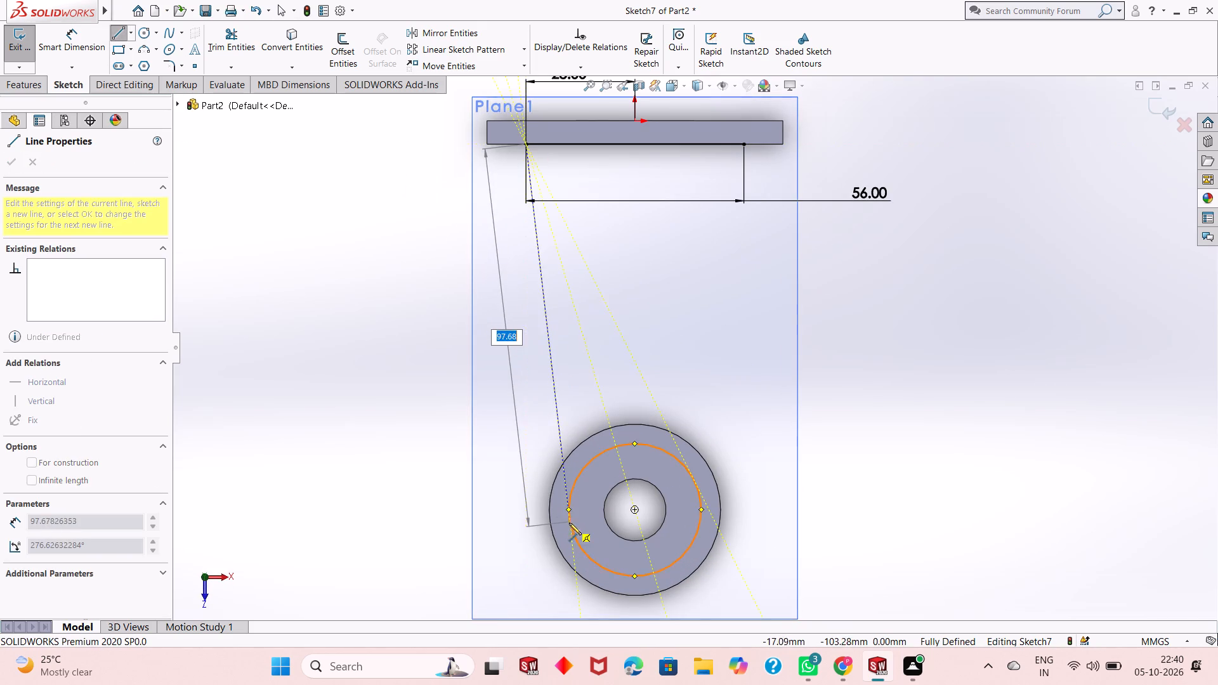
{"action": "left_click", "coordinate": [569, 523]}
{"action": "right_click", "coordinate": [593, 359]}
{"action": "left_click", "coordinate": [612, 369]}
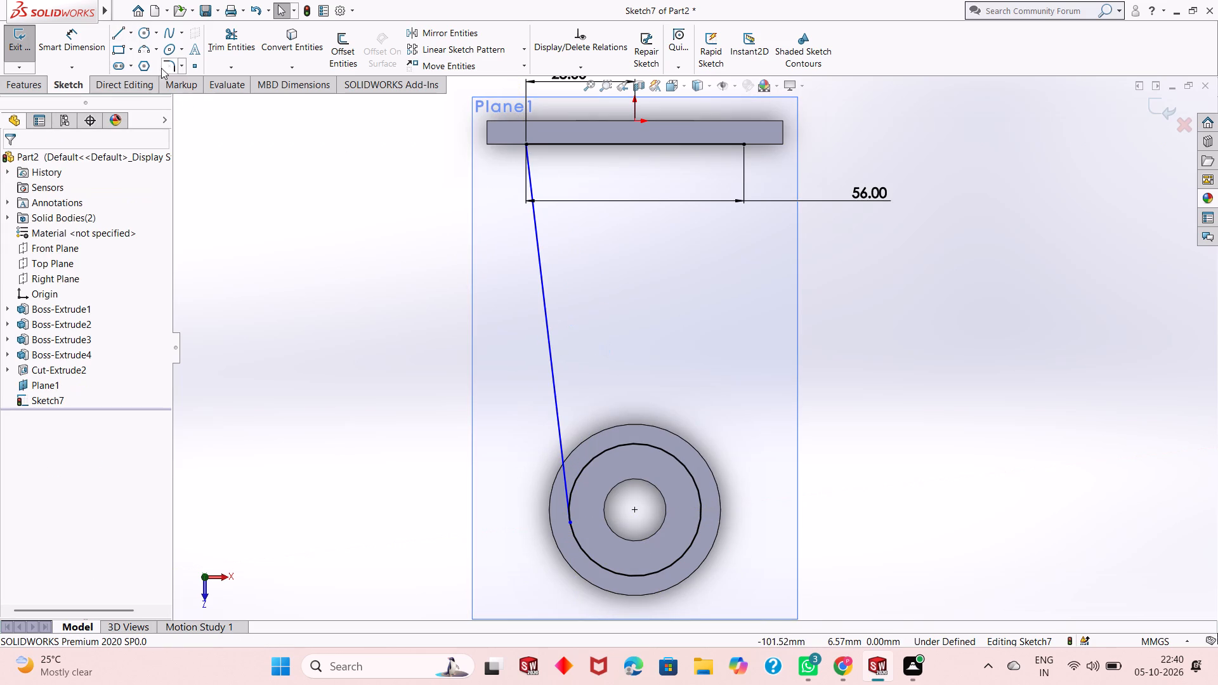
{"action": "left_click", "coordinate": [122, 36]}
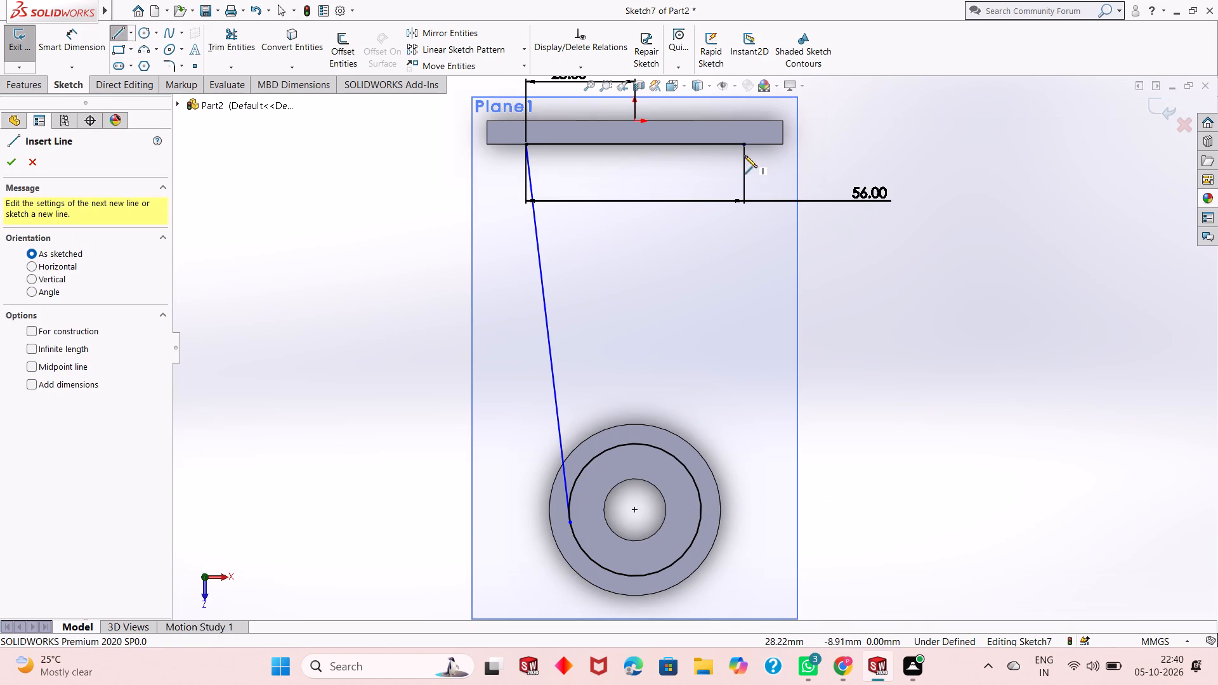
{"action": "left_click", "coordinate": [744, 143]}
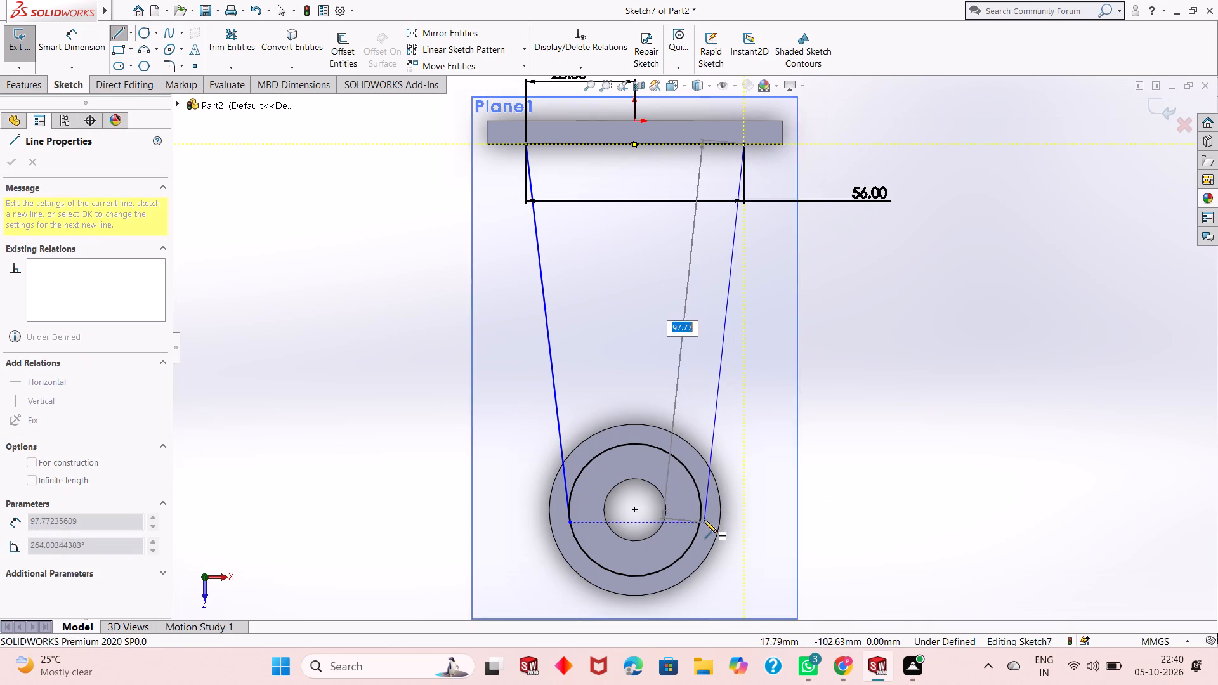
{"action": "left_click", "coordinate": [702, 525]}
{"action": "right_click", "coordinate": [832, 405]}
{"action": "left_click", "coordinate": [845, 416]}
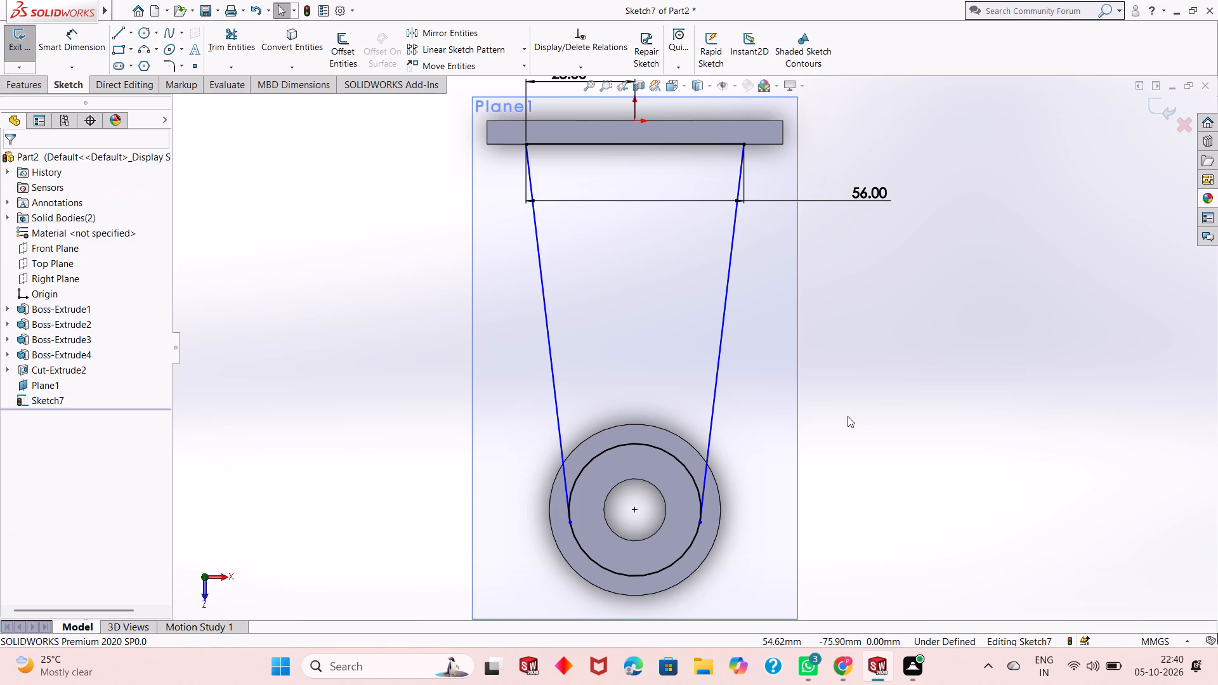
{"action": "right_click", "coordinate": [843, 287]}
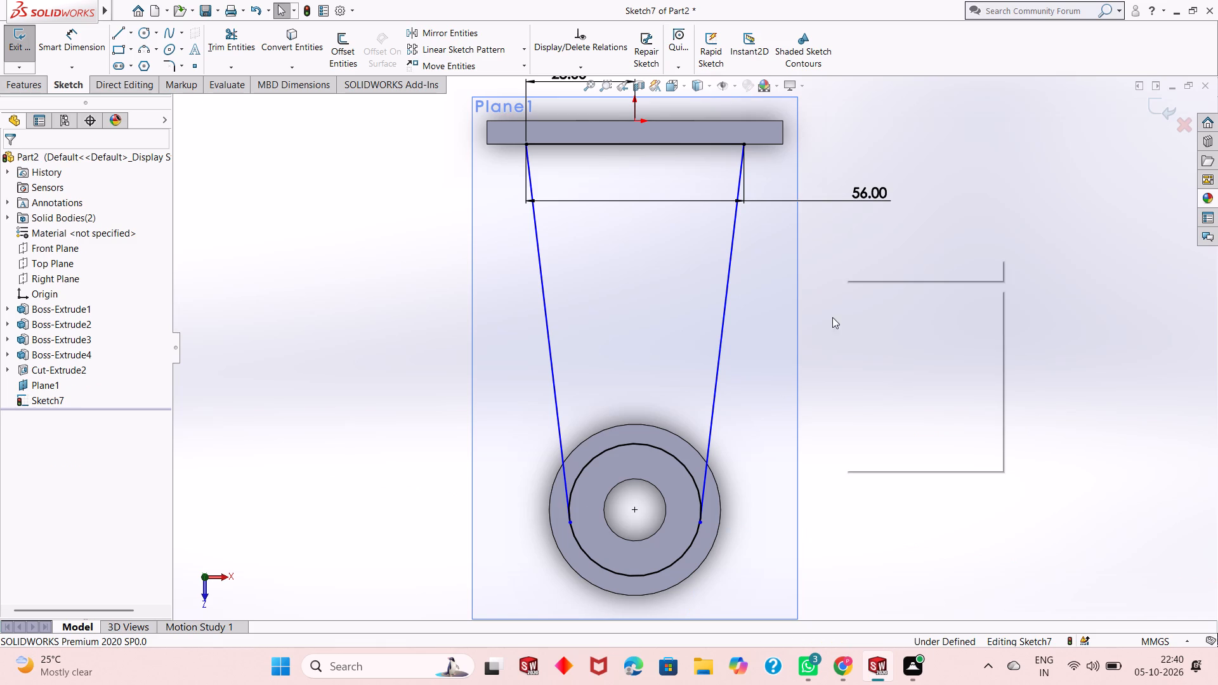
{"action": "left_click", "coordinate": [823, 358]}
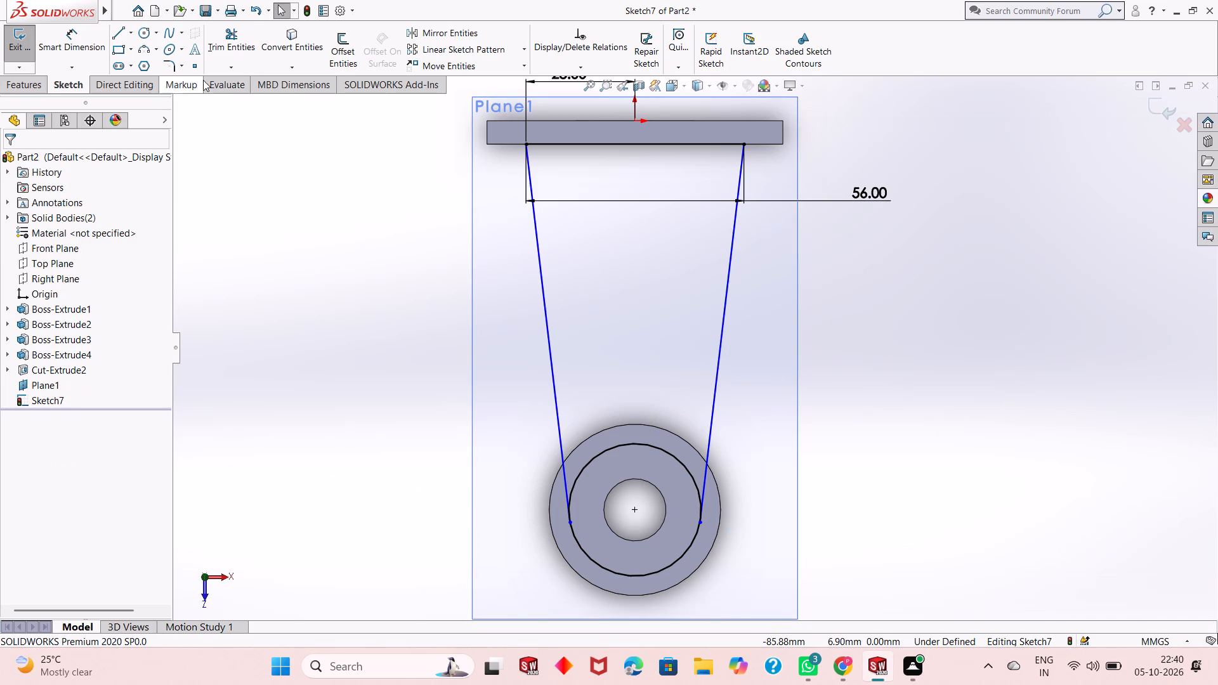
Trim away the converted circle's arc on the side facing away from the plate, between the ends of the slanted lines.
{"action": "left_click", "coordinate": [239, 44]}
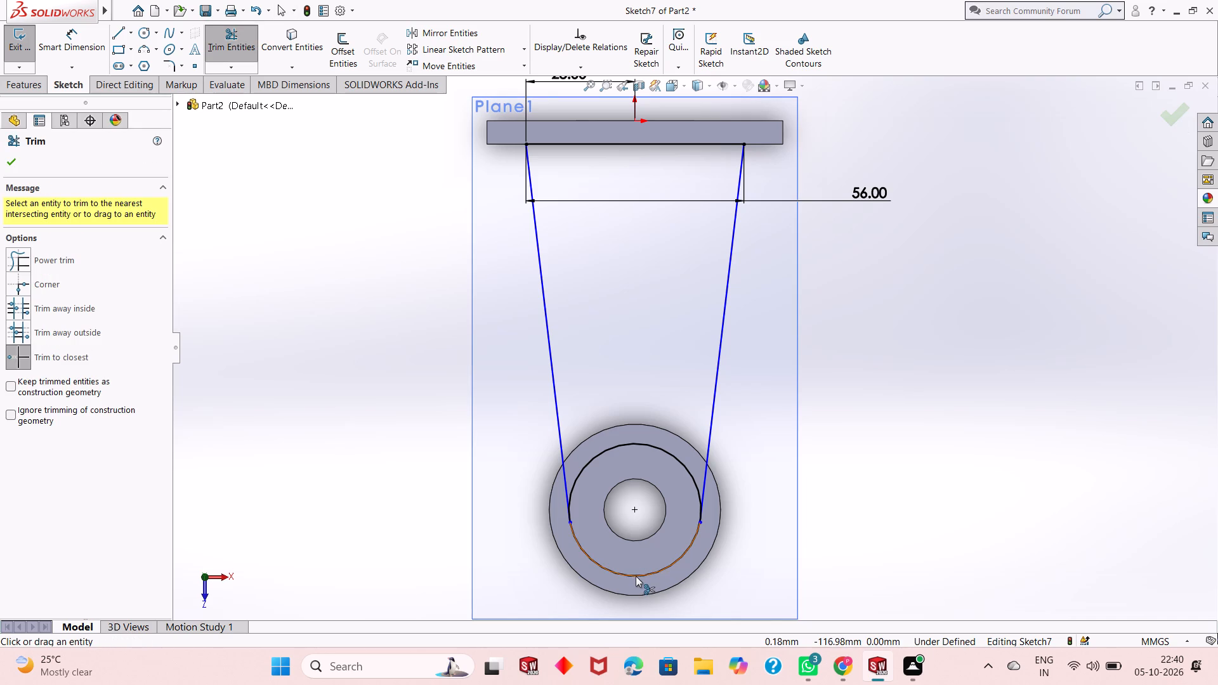
{"action": "left_click", "coordinate": [636, 576]}
{"action": "right_click", "coordinate": [246, 384]}
{"action": "left_click", "coordinate": [273, 396]}
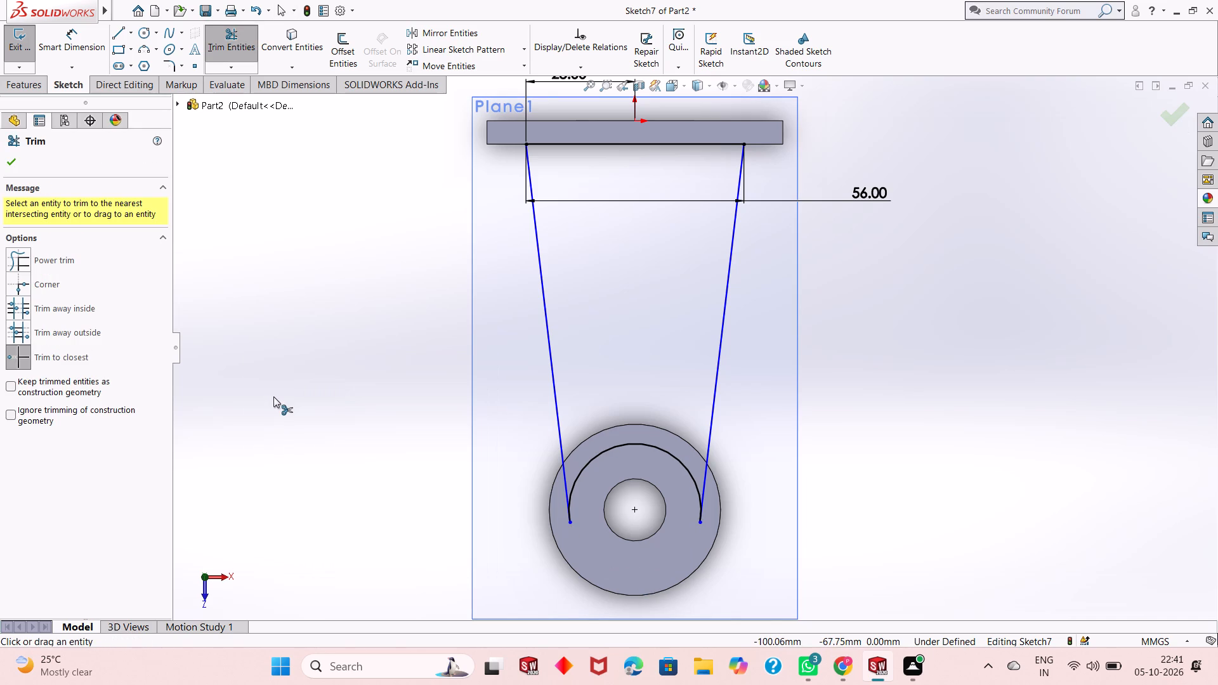
{"action": "right_click", "coordinate": [274, 396]}
{"action": "left_click", "coordinate": [310, 404]}
{"action": "right_click", "coordinate": [299, 363]}
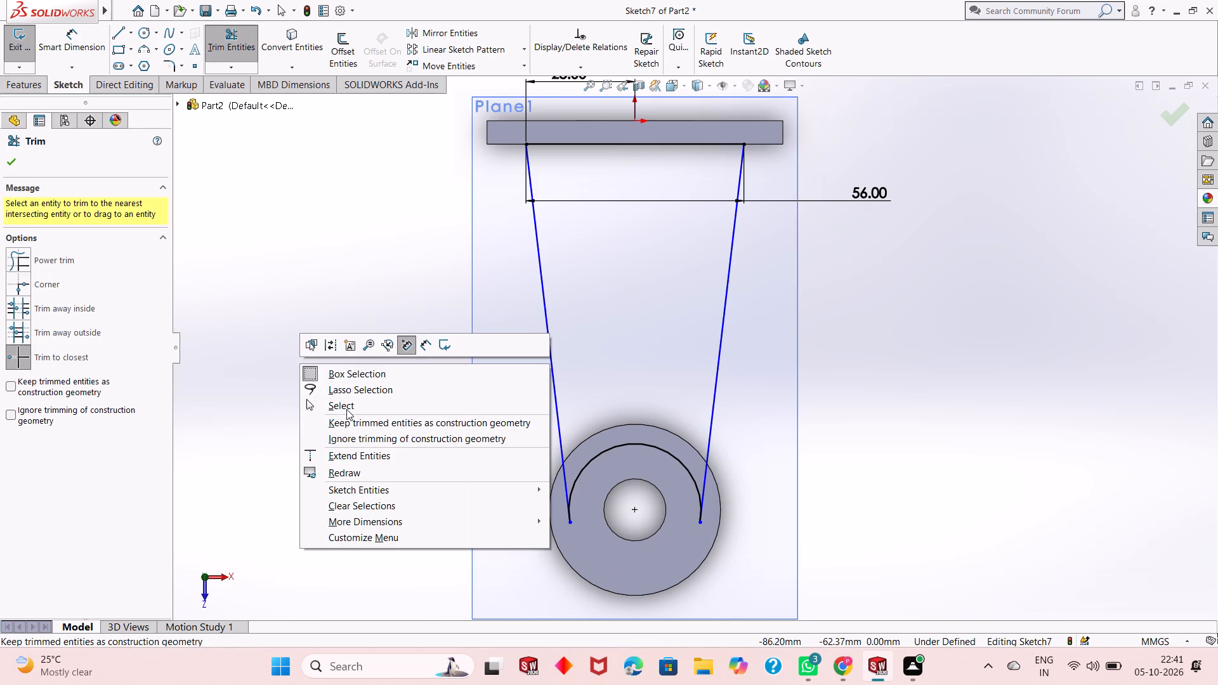
{"action": "left_click", "coordinate": [346, 409]}
{"action": "right_click", "coordinate": [398, 354]}
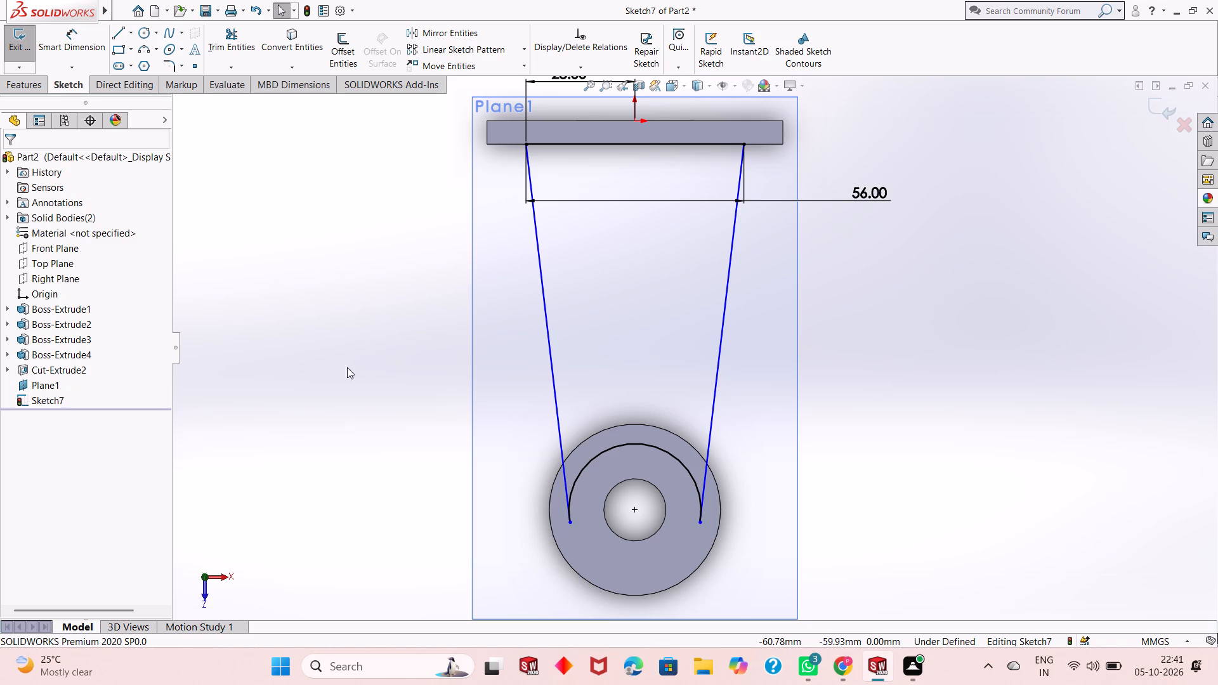
{"action": "left_click", "coordinate": [331, 367]}
Add tangent relations between the remaining arc and each of the two slanted lines.
{"action": "left_click", "coordinate": [556, 369]}
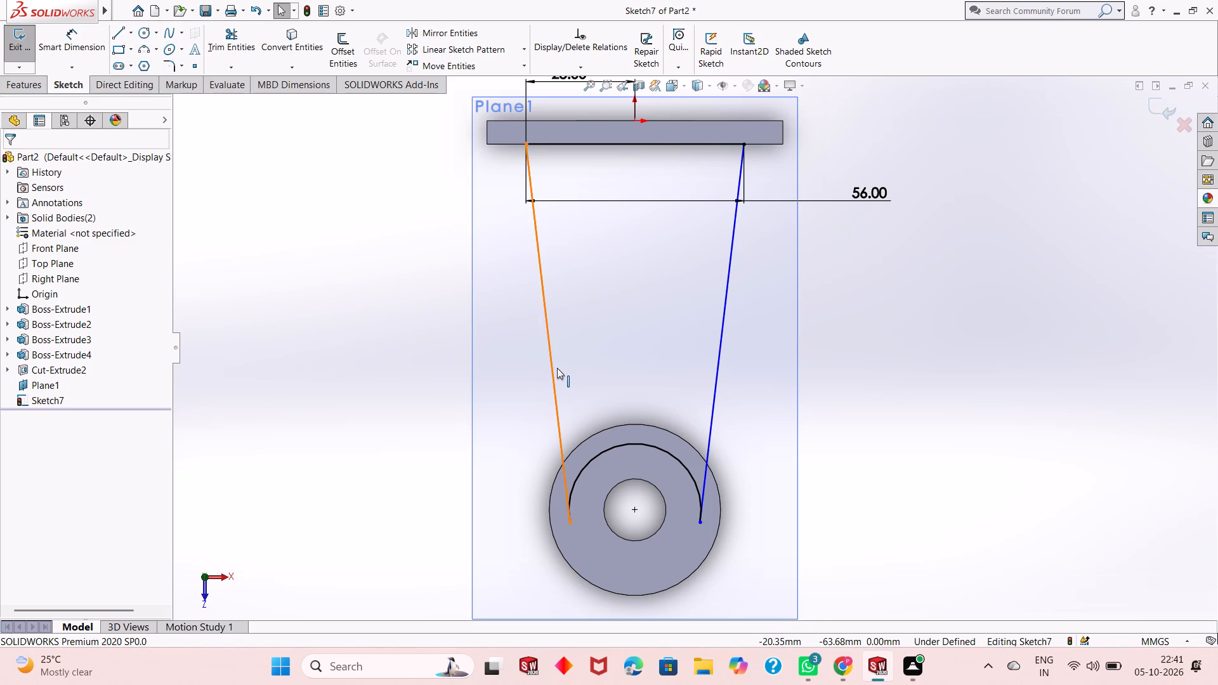
{"action": "left_click", "coordinate": [589, 464], "text": "ctrl"}
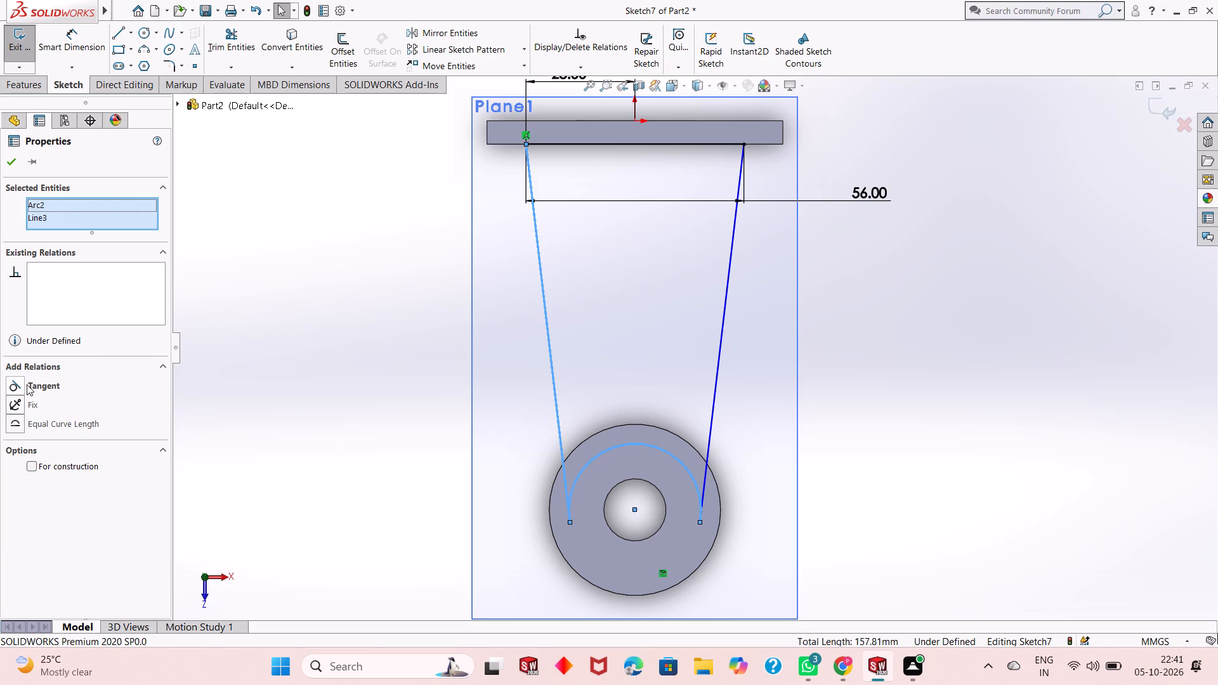
{"action": "left_click", "coordinate": [23, 385]}
{"action": "left_click", "coordinate": [8, 163]}
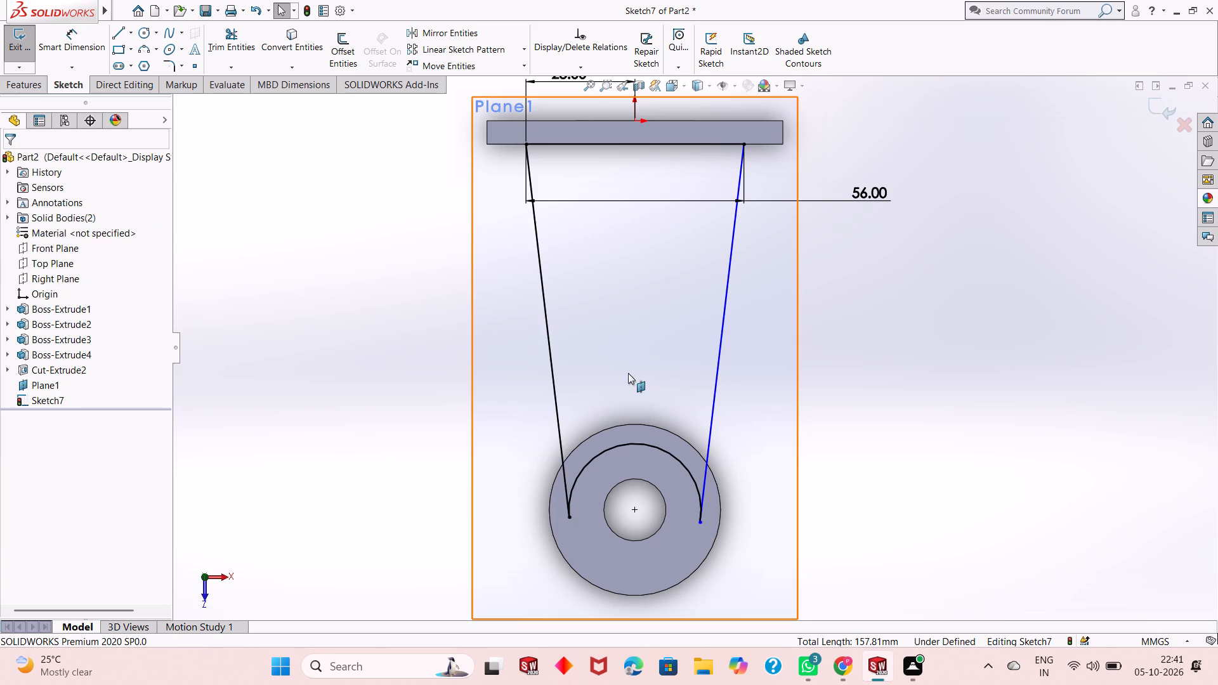
{"action": "left_click", "coordinate": [664, 450]}
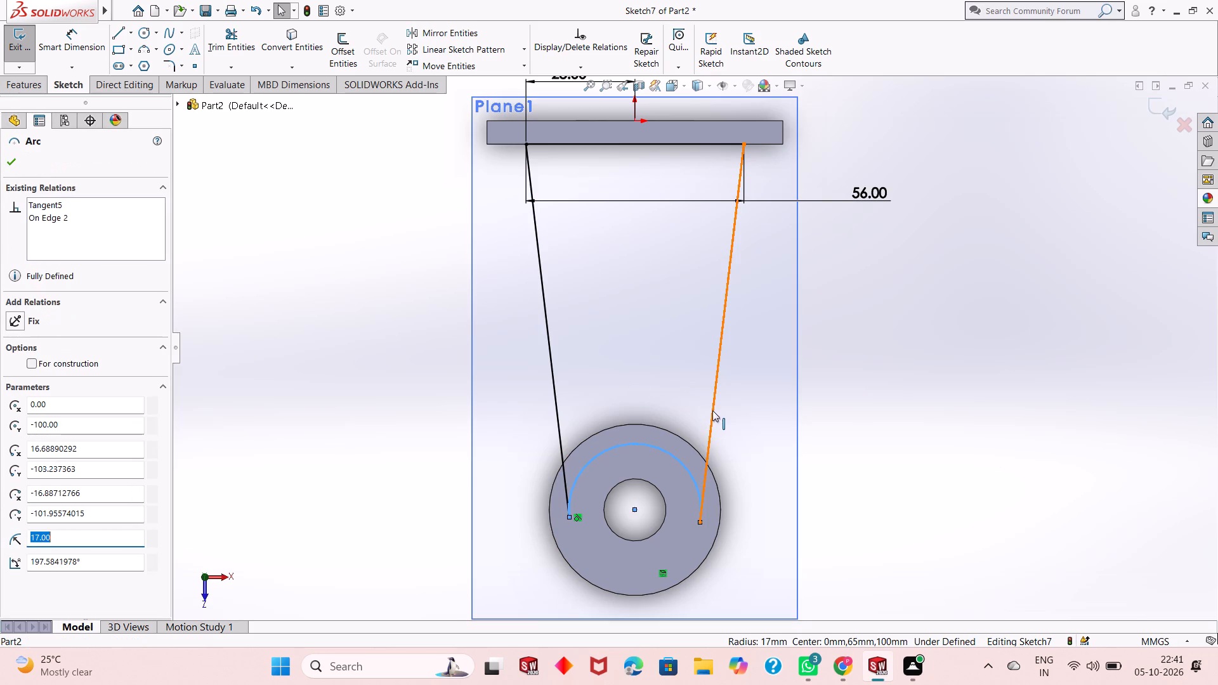
{"action": "left_click", "coordinate": [713, 409], "text": "ctrl"}
{"action": "left_click", "coordinate": [22, 384]}
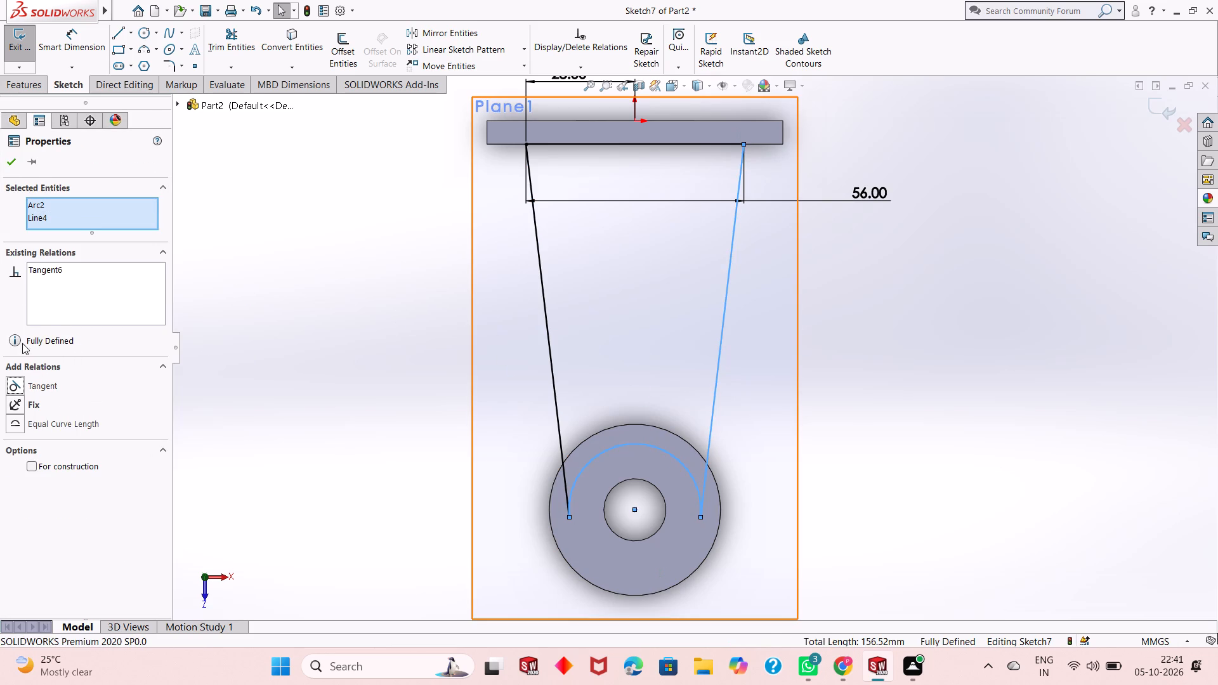
{"action": "left_click", "coordinate": [11, 159]}
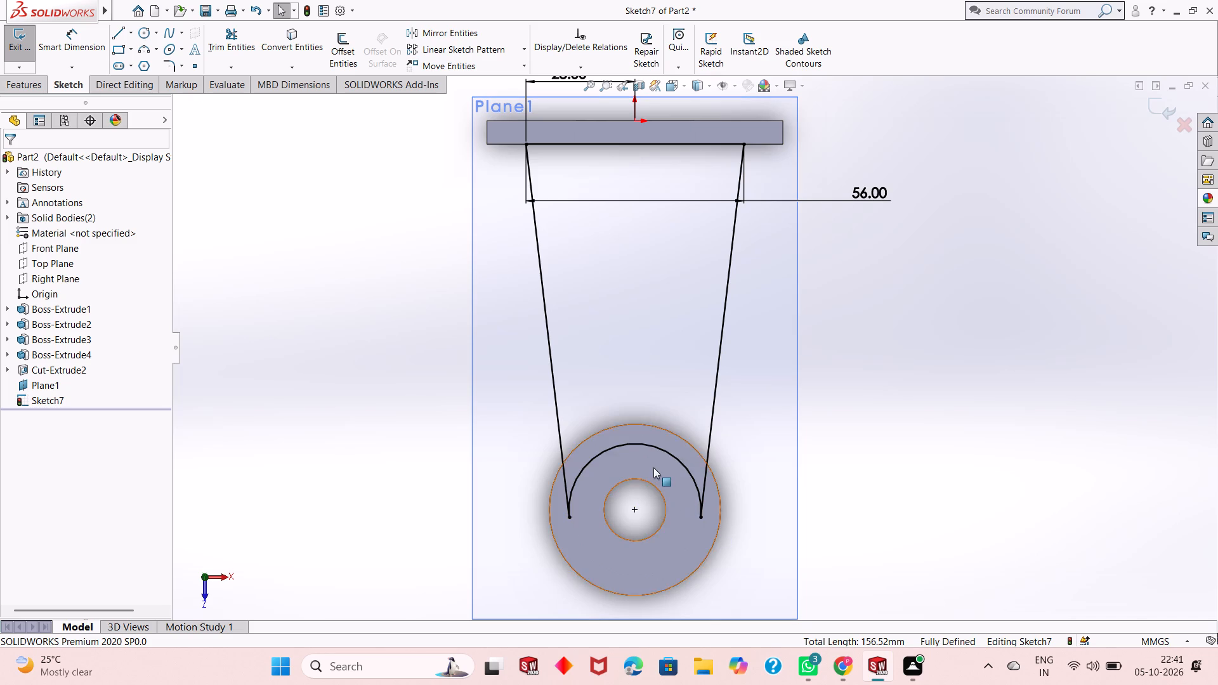
Inspect the closed web profile from several angles, checking how it spans between the plate and the cylinder body.
{"action": "scroll", "coordinate": [653, 467], "scroll_direction": "down", "scroll_amount": 2}
{"action": "scroll", "coordinate": [652, 464], "scroll_direction": "up", "scroll_amount": 2}
{"action": "right_click", "coordinate": [882, 323]}
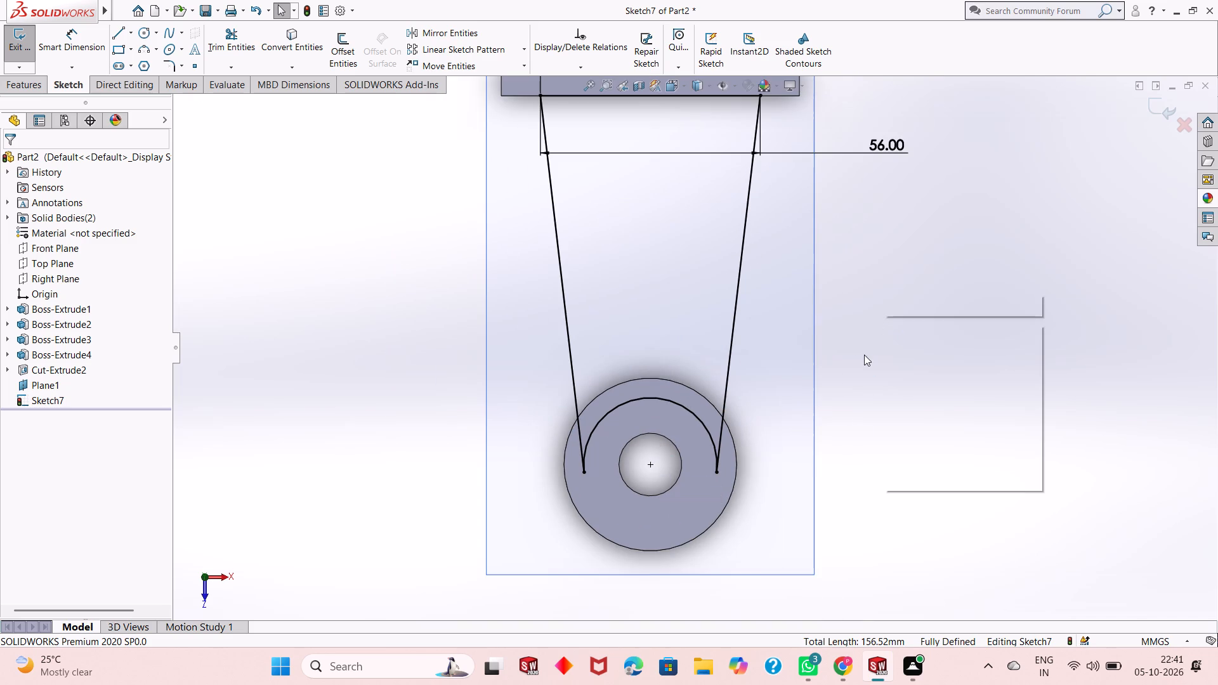
{"action": "left_click", "coordinate": [863, 355]}
{"action": "middle_click_drag", "start_coordinate": [681, 462], "coordinate": [683, 327]}
{"action": "scroll", "coordinate": [683, 322], "scroll_direction": "up", "scroll_amount": 1}
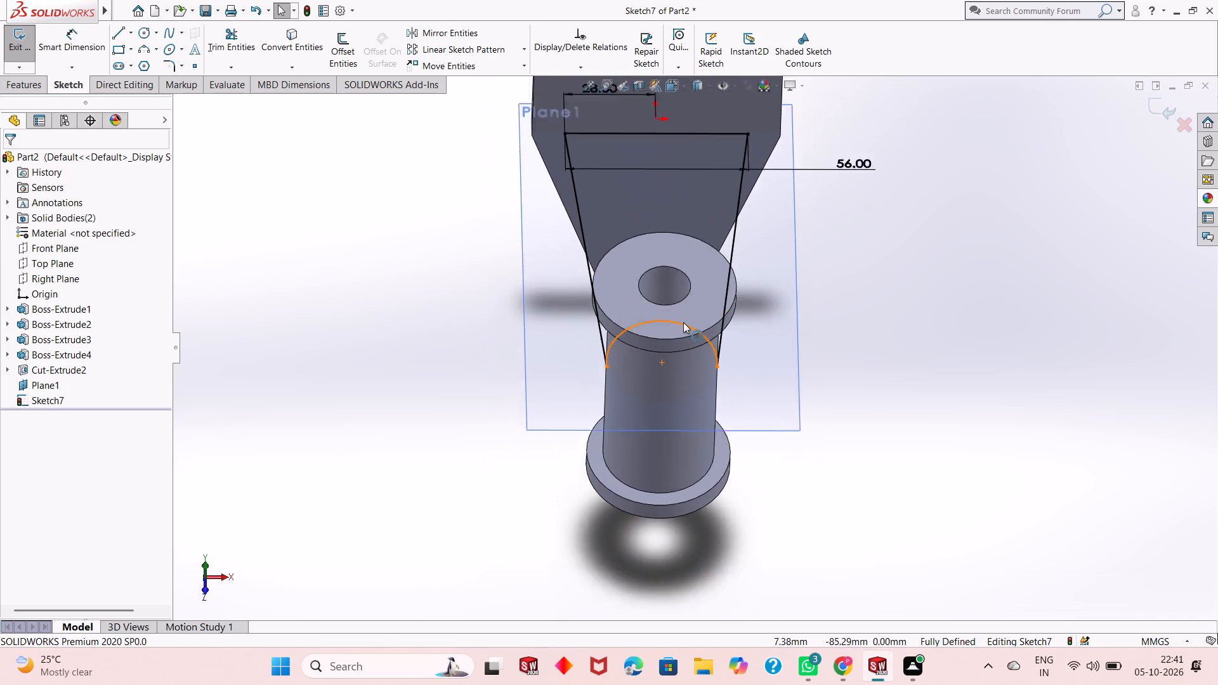
{"action": "scroll", "coordinate": [683, 322], "scroll_direction": "up", "scroll_amount": 3}
{"action": "scroll", "coordinate": [683, 173], "scroll_direction": "down", "scroll_amount": 2}
{"action": "middle_click_drag", "start_coordinate": [815, 356], "coordinate": [823, 256]}
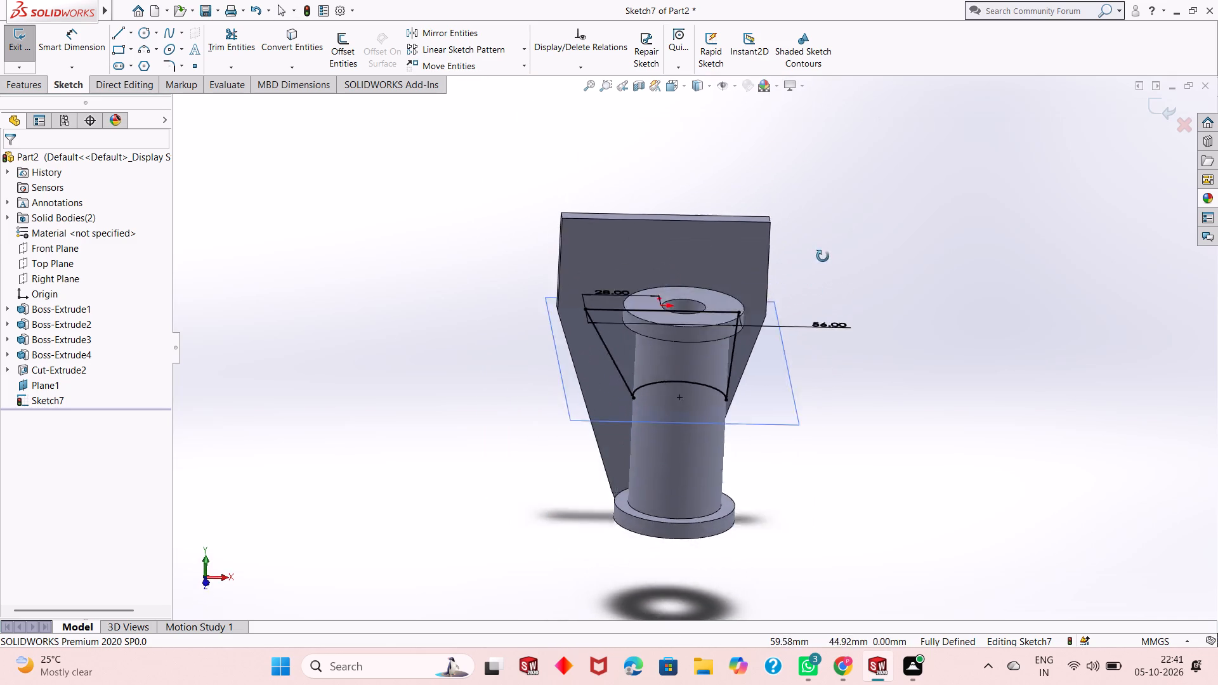
{"action": "middle_click_drag", "start_coordinate": [823, 256], "coordinate": [853, 228]}
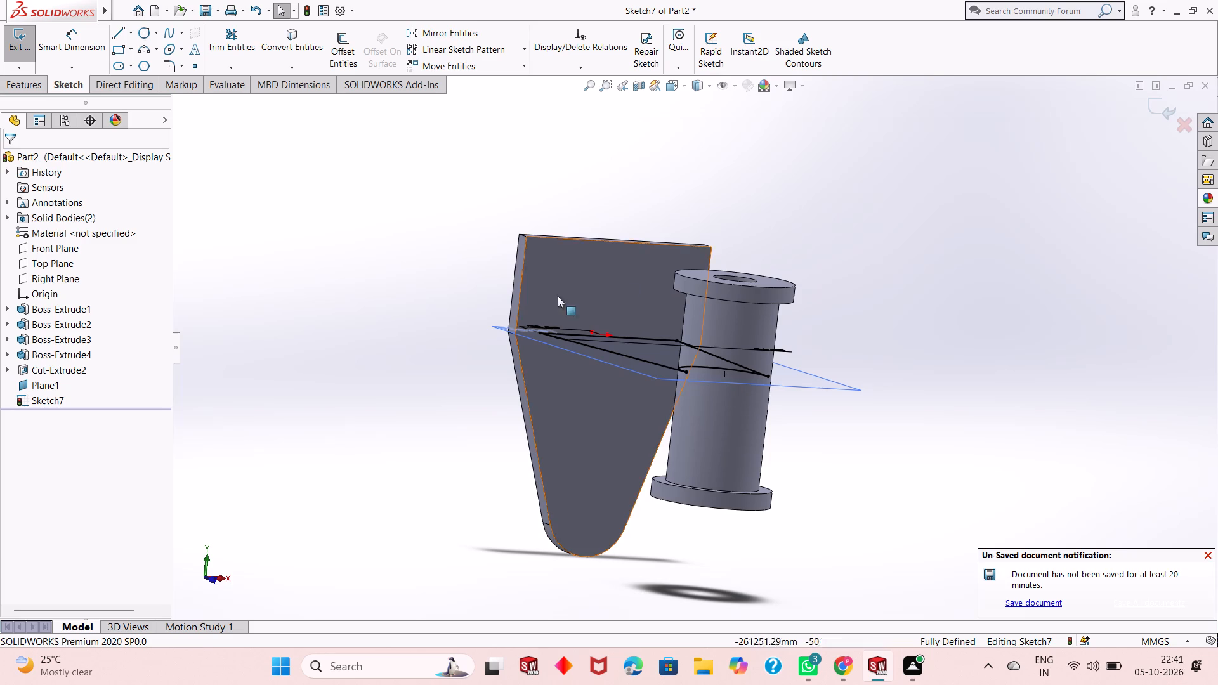
{"action": "middle_click_drag", "start_coordinate": [550, 313], "coordinate": [616, 445]}
{"action": "scroll", "coordinate": [645, 397], "scroll_direction": "down", "scroll_amount": 3}
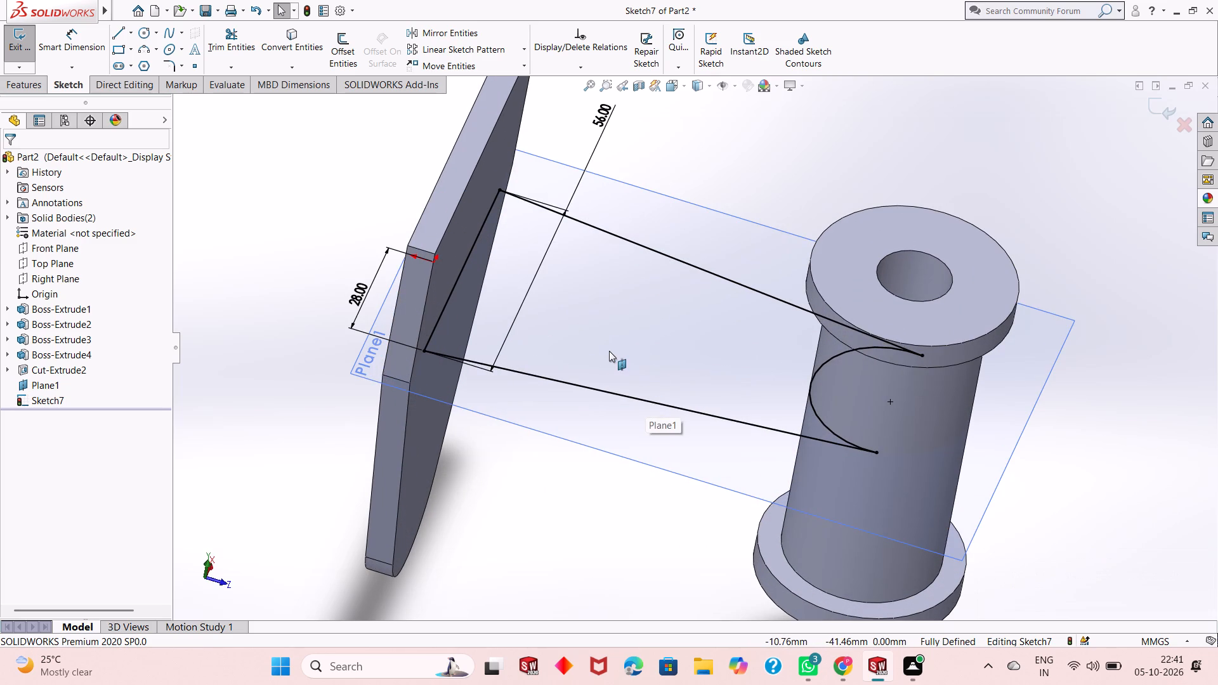
Extrude the web profile 6 mm blind in the reversed direction, merging it with the plate and cylinder.
{"action": "left_click", "coordinate": [39, 96]}
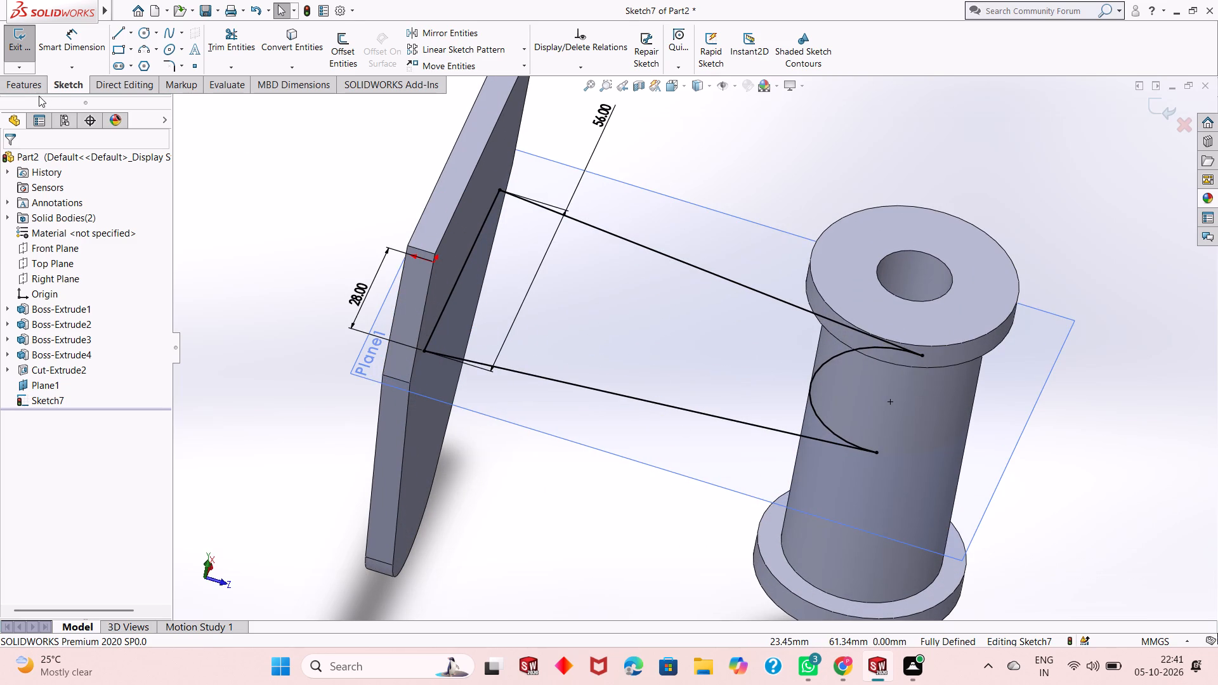
{"action": "left_click", "coordinate": [35, 88]}
{"action": "left_click", "coordinate": [33, 51]}
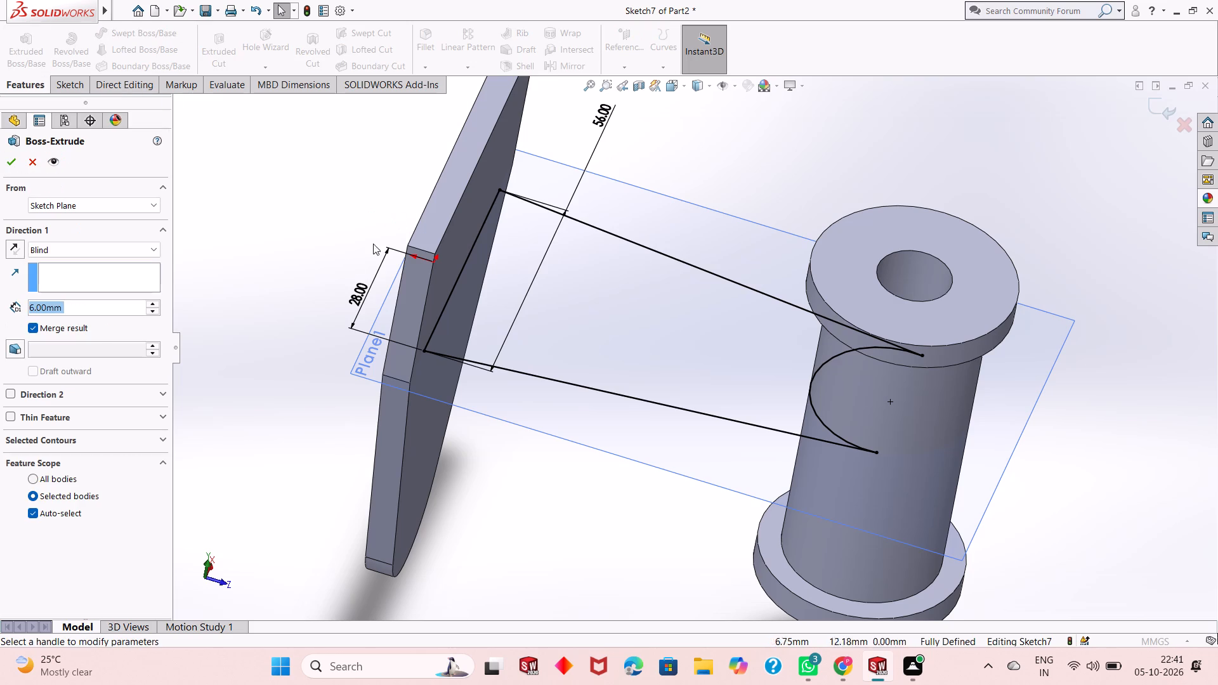
{"action": "left_click", "coordinate": [13, 251]}
{"action": "middle_click_drag", "start_coordinate": [573, 370], "coordinate": [574, 245]}
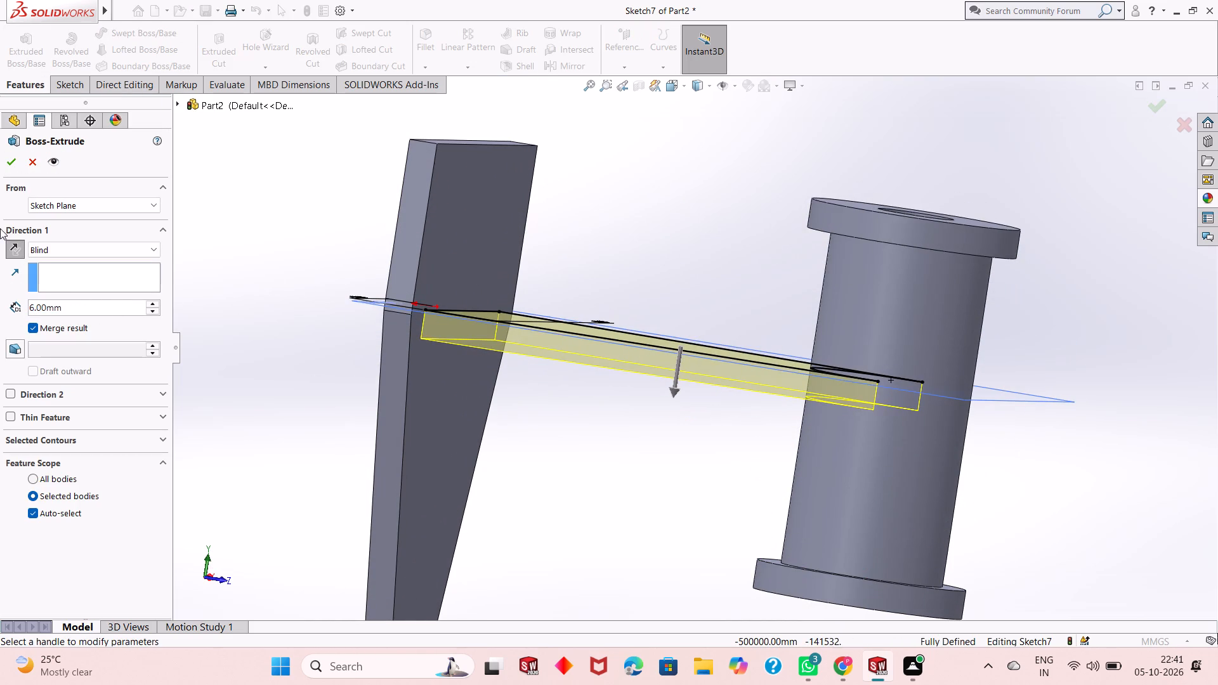
{"action": "left_click", "coordinate": [6, 162]}
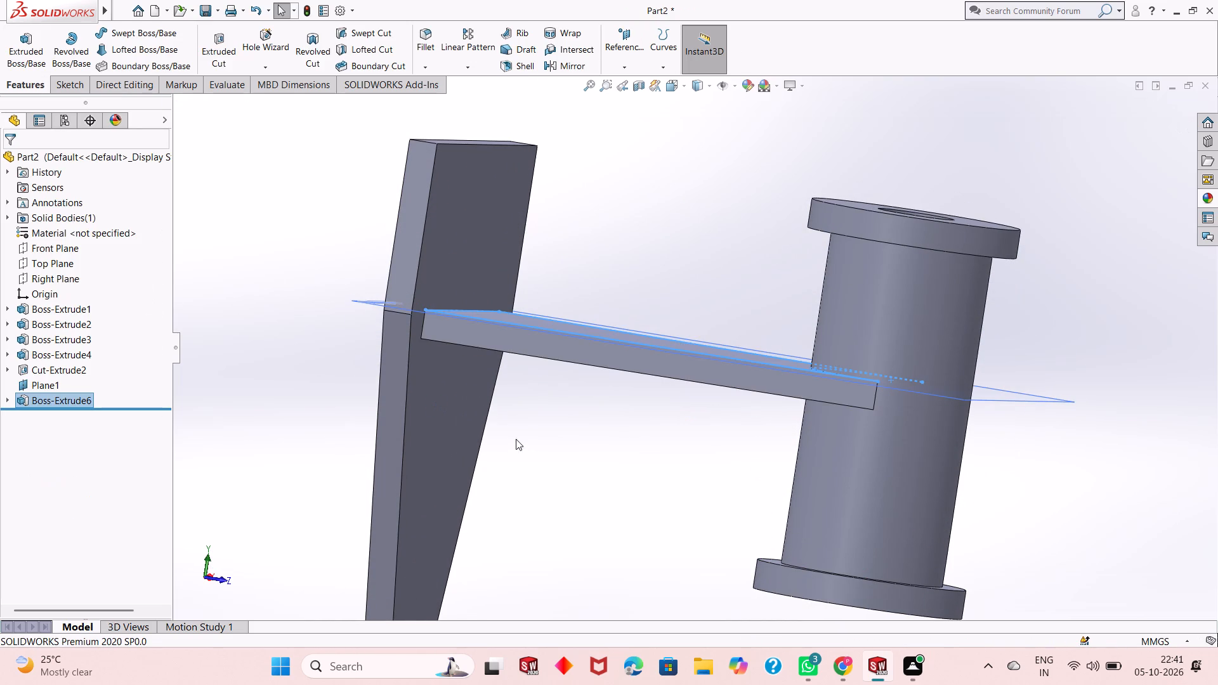
Hide the reference plane Plane1 that the web was sketched on.
{"action": "left_click_drag", "start_coordinate": [511, 431], "coordinate": [527, 467]}
{"action": "middle_click_drag", "start_coordinate": [670, 396], "coordinate": [672, 433]}
{"action": "right_click", "coordinate": [1005, 341]}
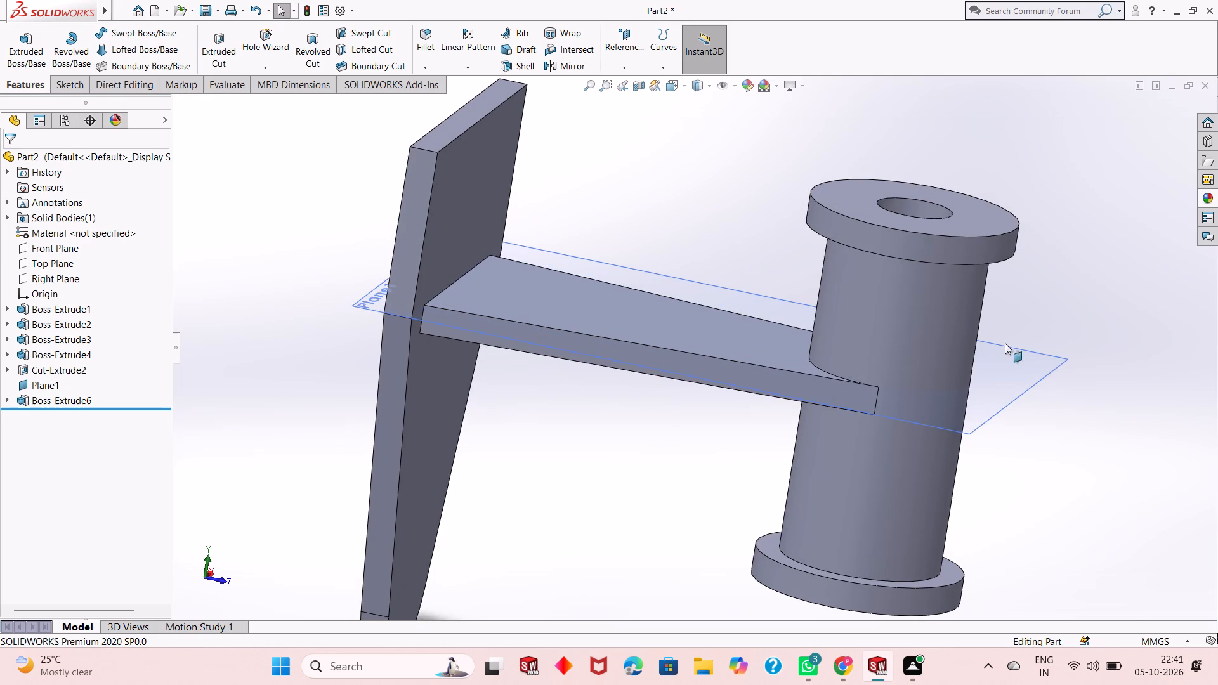
{"action": "left_click", "coordinate": [1042, 218]}
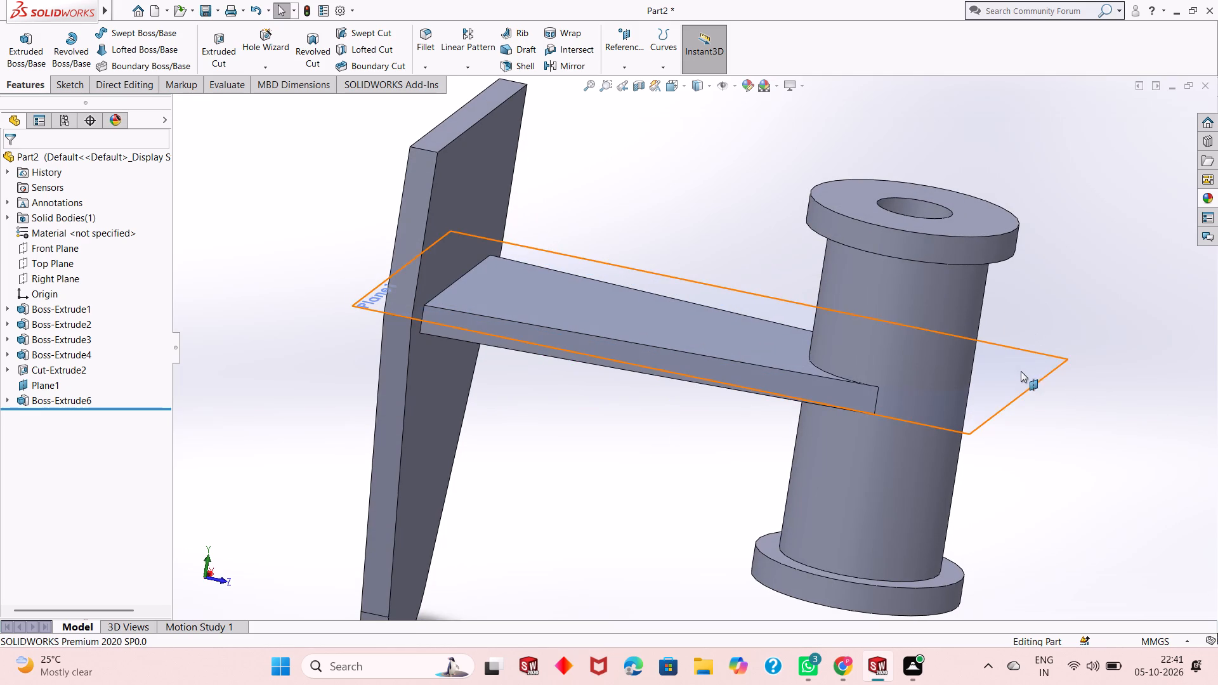
{"action": "right_click", "coordinate": [1021, 371]}
{"action": "left_click", "coordinate": [1077, 349]}
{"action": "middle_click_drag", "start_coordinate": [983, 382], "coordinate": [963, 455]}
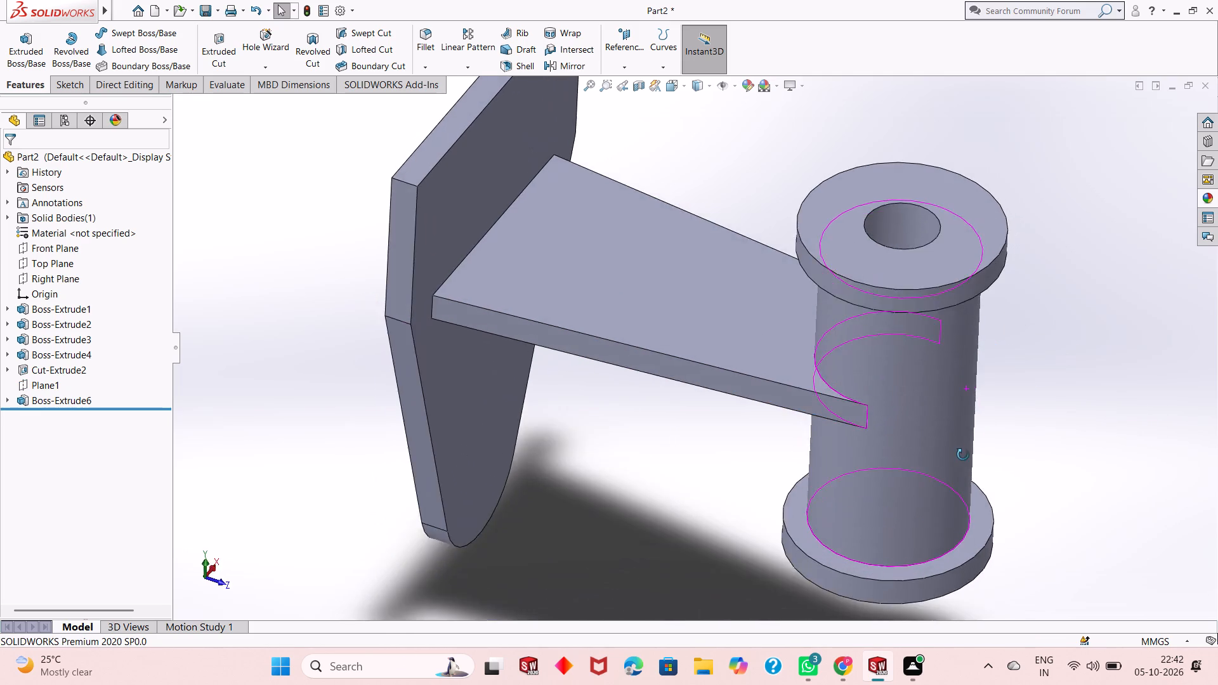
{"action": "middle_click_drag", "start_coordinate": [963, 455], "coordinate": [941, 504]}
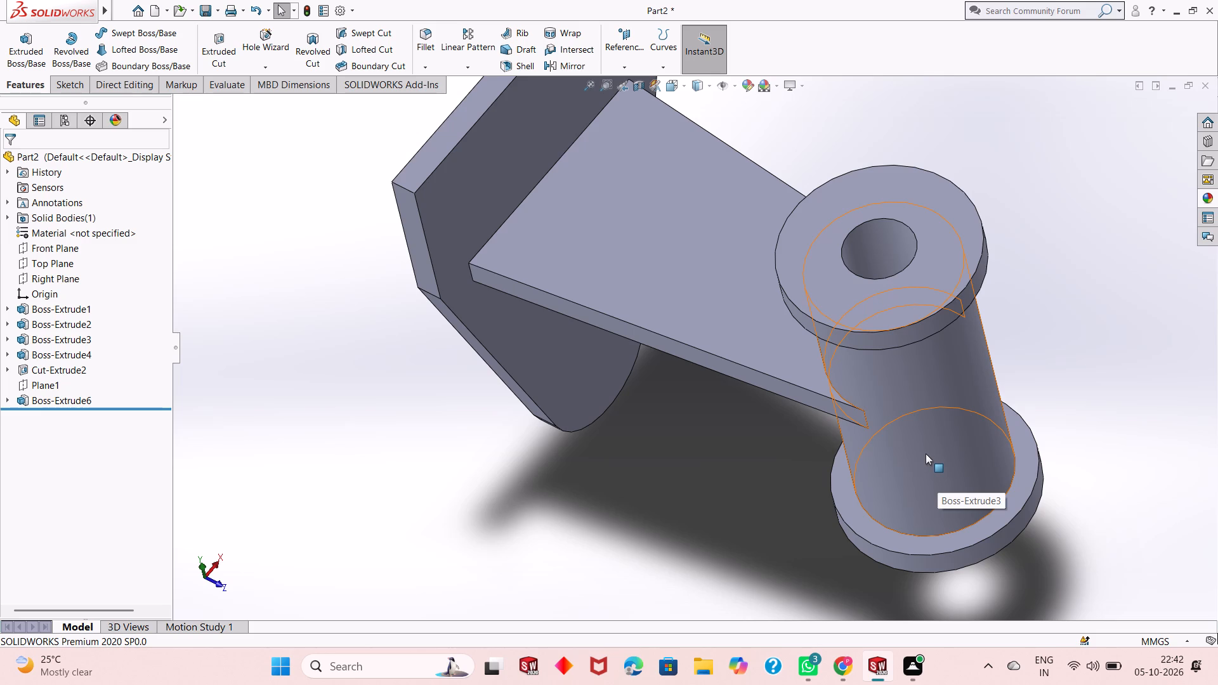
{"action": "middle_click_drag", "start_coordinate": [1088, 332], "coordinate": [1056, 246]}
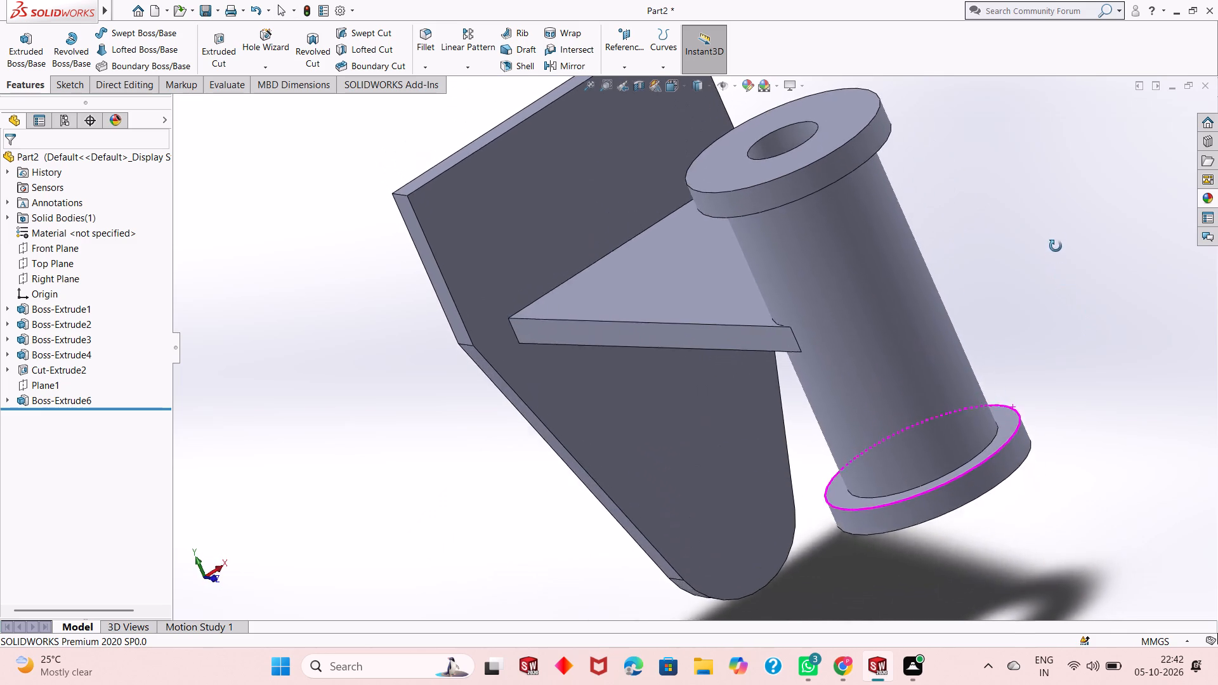
On the plate face facing the cylinder, sketch a rectangle about 9.6 mm wide from the plate's top edge down to the web.
{"action": "middle_click_drag", "start_coordinate": [1056, 246], "coordinate": [1067, 171]}
{"action": "scroll", "coordinate": [1067, 171], "scroll_direction": "up", "scroll_amount": 1}
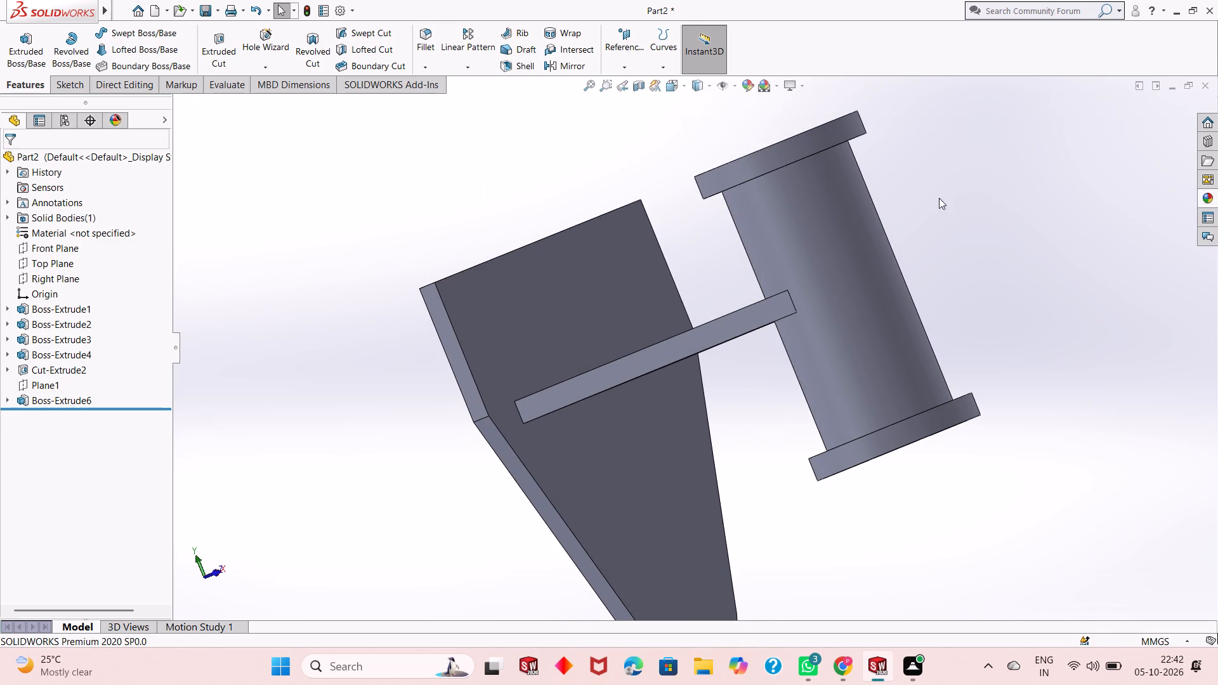
{"action": "middle_click_drag", "start_coordinate": [634, 244], "coordinate": [679, 312]}
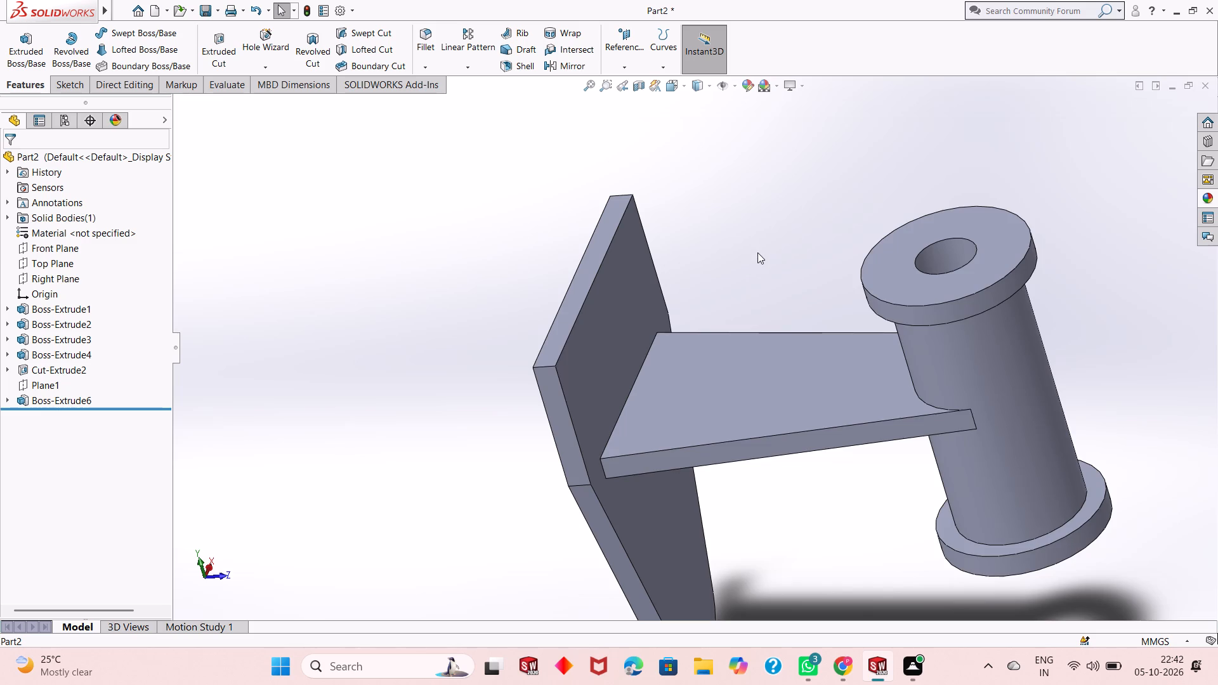
{"action": "scroll", "coordinate": [757, 253], "scroll_direction": "down", "scroll_amount": 1}
{"action": "scroll", "coordinate": [745, 289], "scroll_direction": "up", "scroll_amount": 1}
{"action": "middle_click_drag", "start_coordinate": [745, 301], "coordinate": [662, 311]}
{"action": "scroll", "coordinate": [662, 311], "scroll_direction": "up", "scroll_amount": 1}
{"action": "left_click", "coordinate": [649, 289]}
{"action": "left_click", "coordinate": [705, 251]}
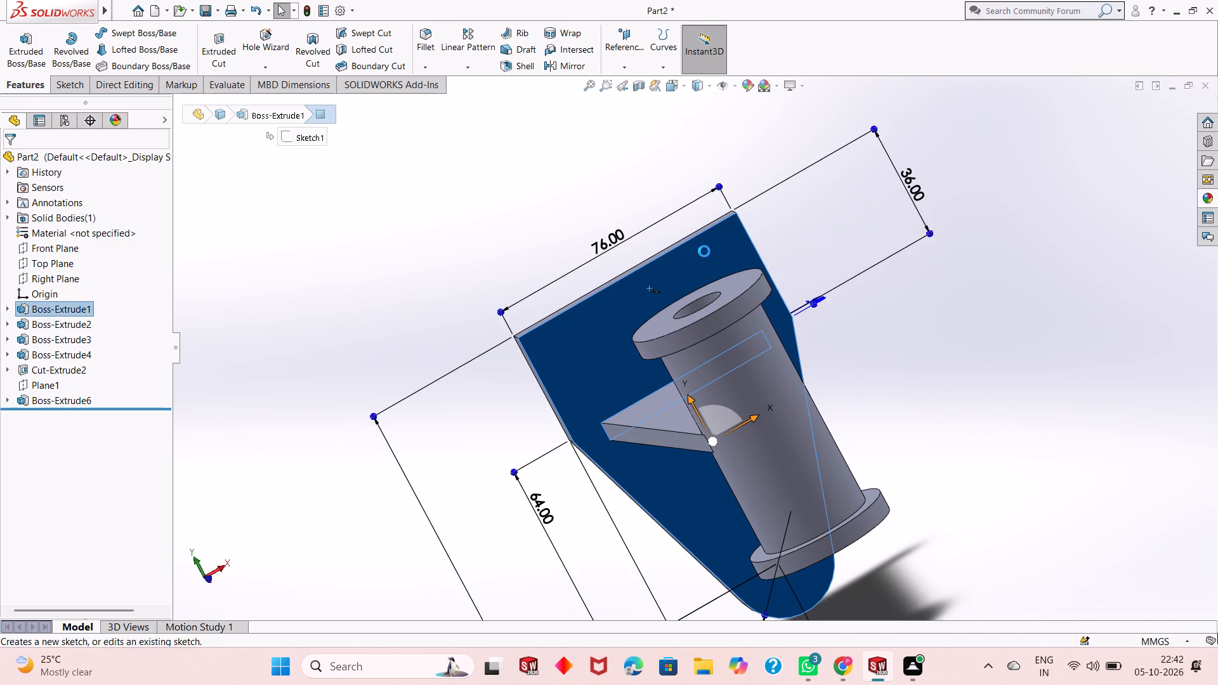
{"action": "scroll", "coordinate": [650, 326], "scroll_direction": "down", "scroll_amount": 3}
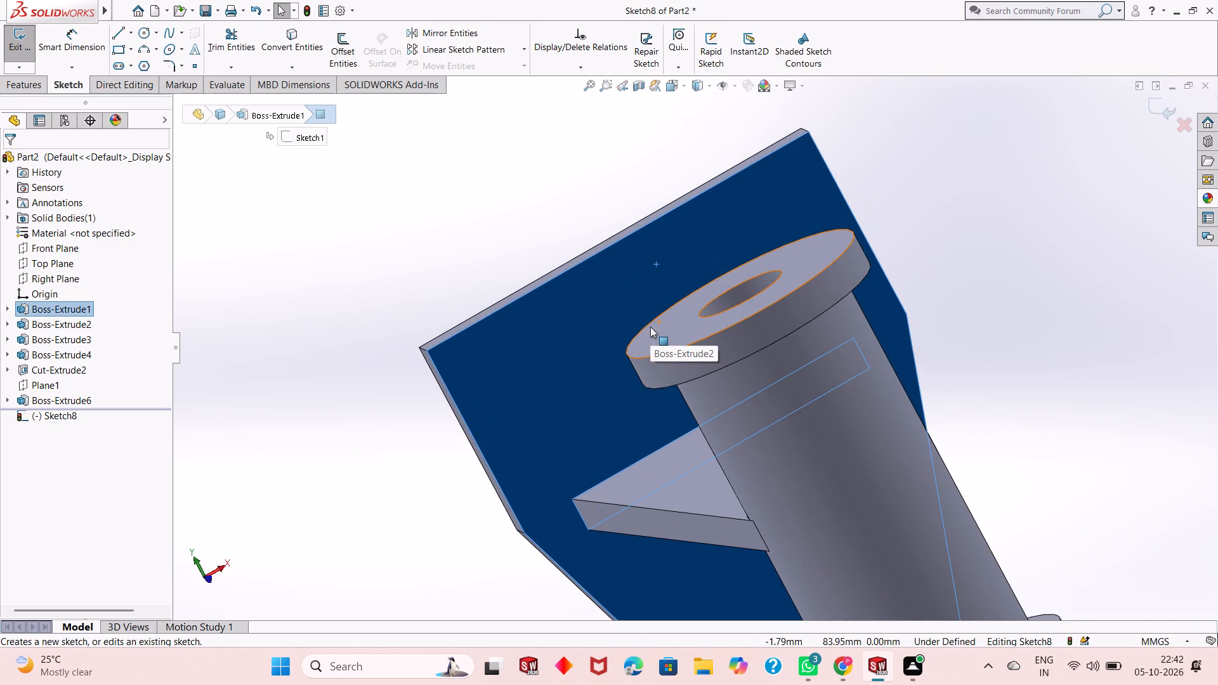
{"action": "key", "text": "Escape"}
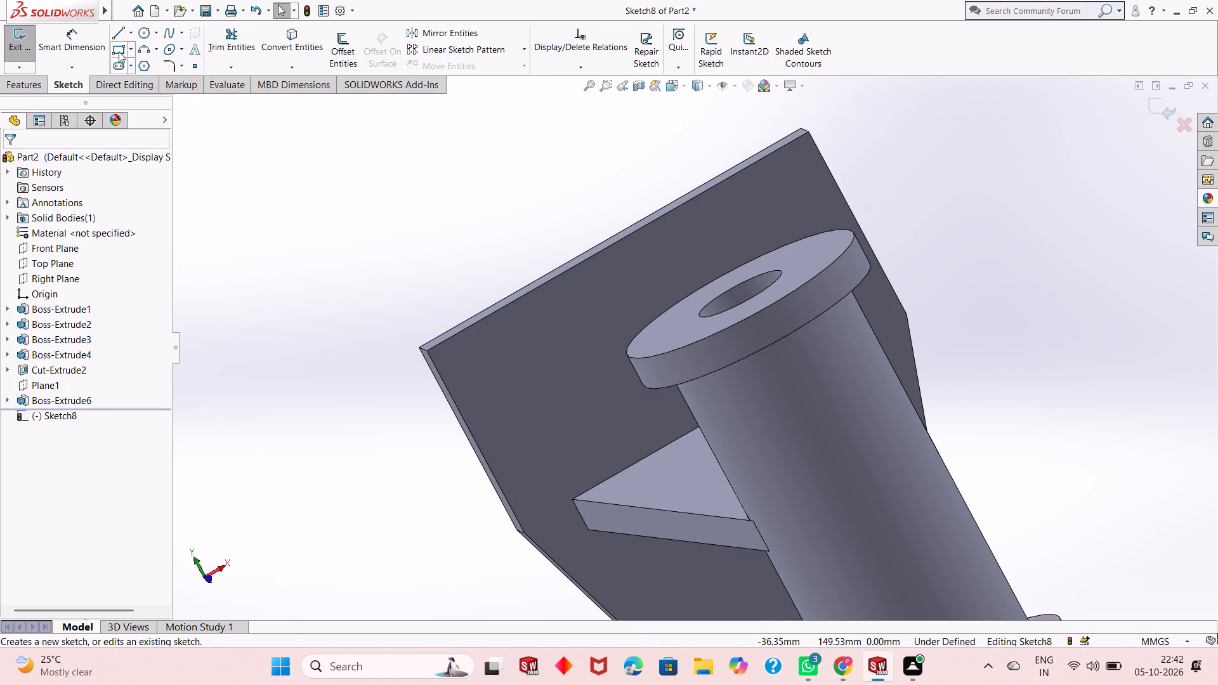
{"action": "left_click", "coordinate": [117, 51]}
{"action": "left_click", "coordinate": [588, 260]}
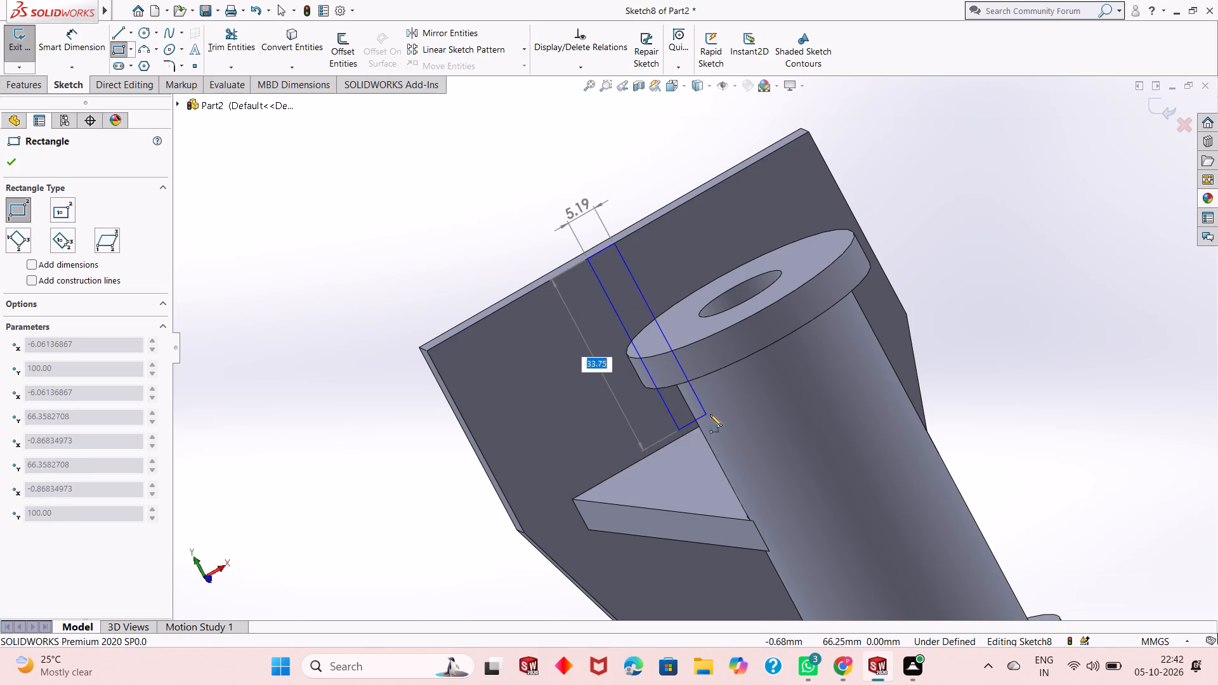
{"action": "left_click", "coordinate": [730, 406]}
{"action": "right_click", "coordinate": [730, 405]}
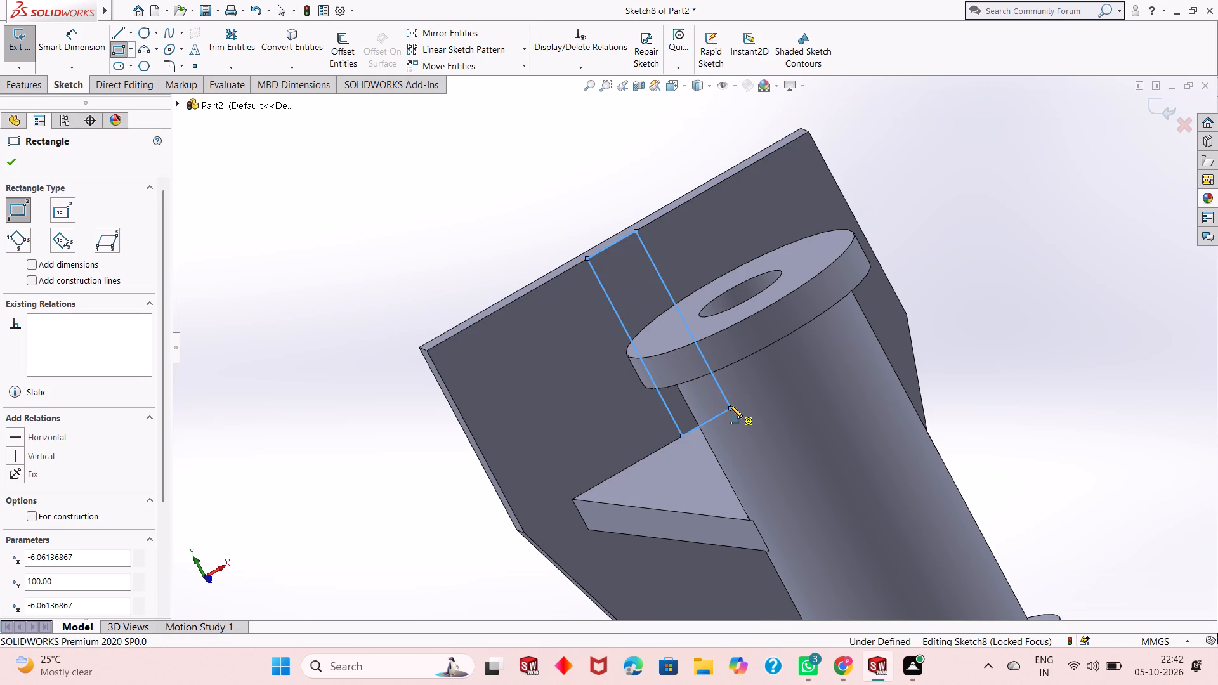
{"action": "left_click", "coordinate": [782, 413]}
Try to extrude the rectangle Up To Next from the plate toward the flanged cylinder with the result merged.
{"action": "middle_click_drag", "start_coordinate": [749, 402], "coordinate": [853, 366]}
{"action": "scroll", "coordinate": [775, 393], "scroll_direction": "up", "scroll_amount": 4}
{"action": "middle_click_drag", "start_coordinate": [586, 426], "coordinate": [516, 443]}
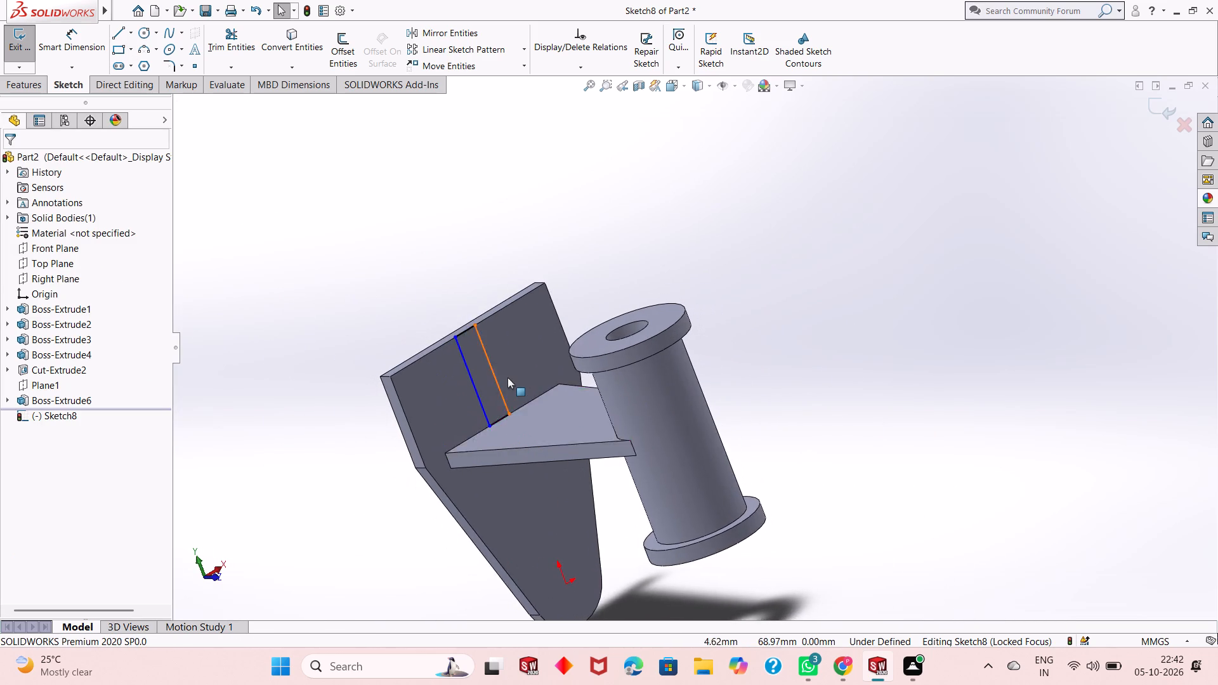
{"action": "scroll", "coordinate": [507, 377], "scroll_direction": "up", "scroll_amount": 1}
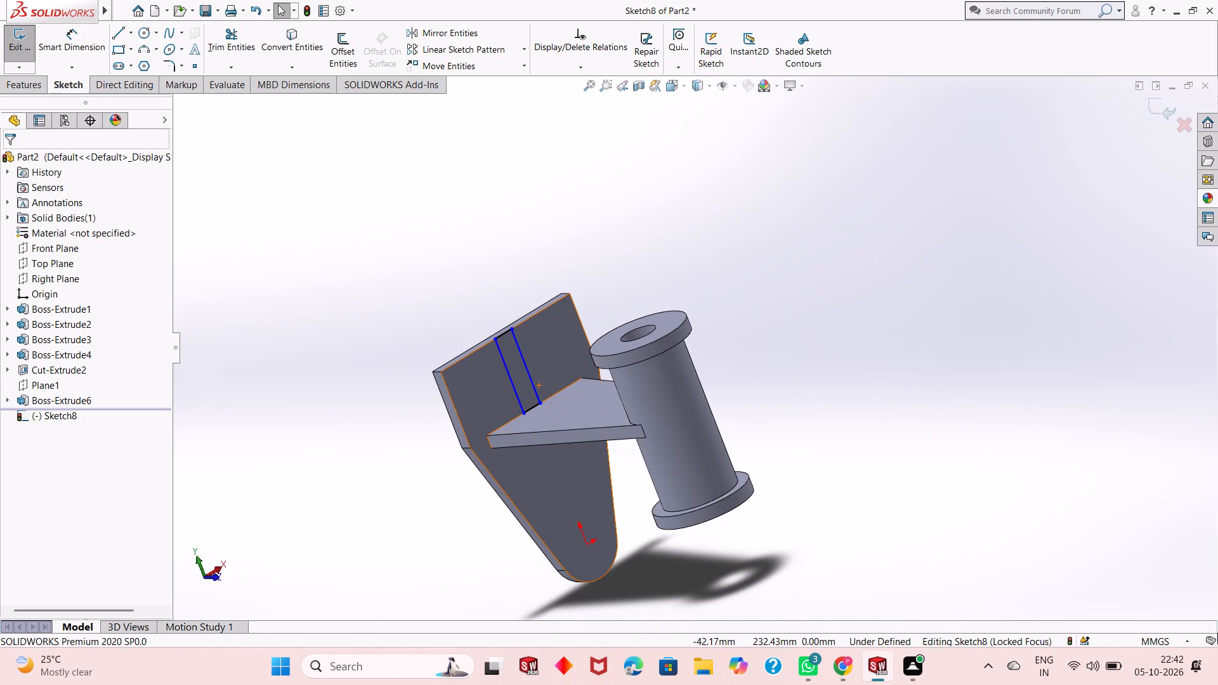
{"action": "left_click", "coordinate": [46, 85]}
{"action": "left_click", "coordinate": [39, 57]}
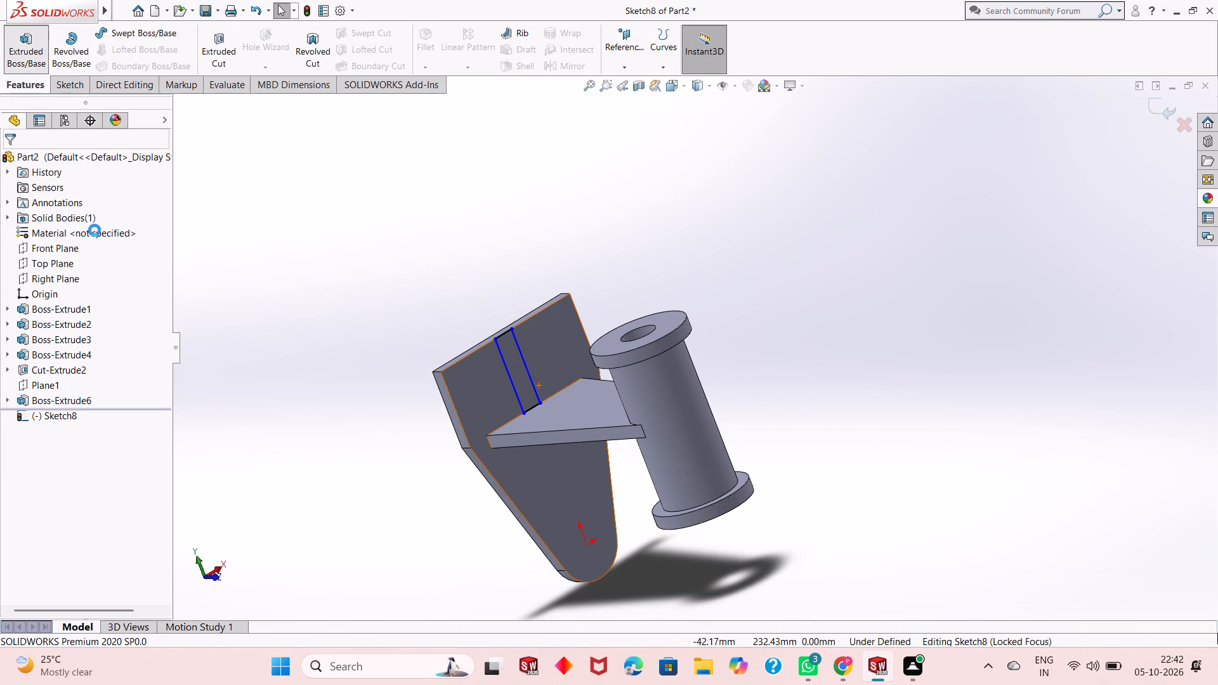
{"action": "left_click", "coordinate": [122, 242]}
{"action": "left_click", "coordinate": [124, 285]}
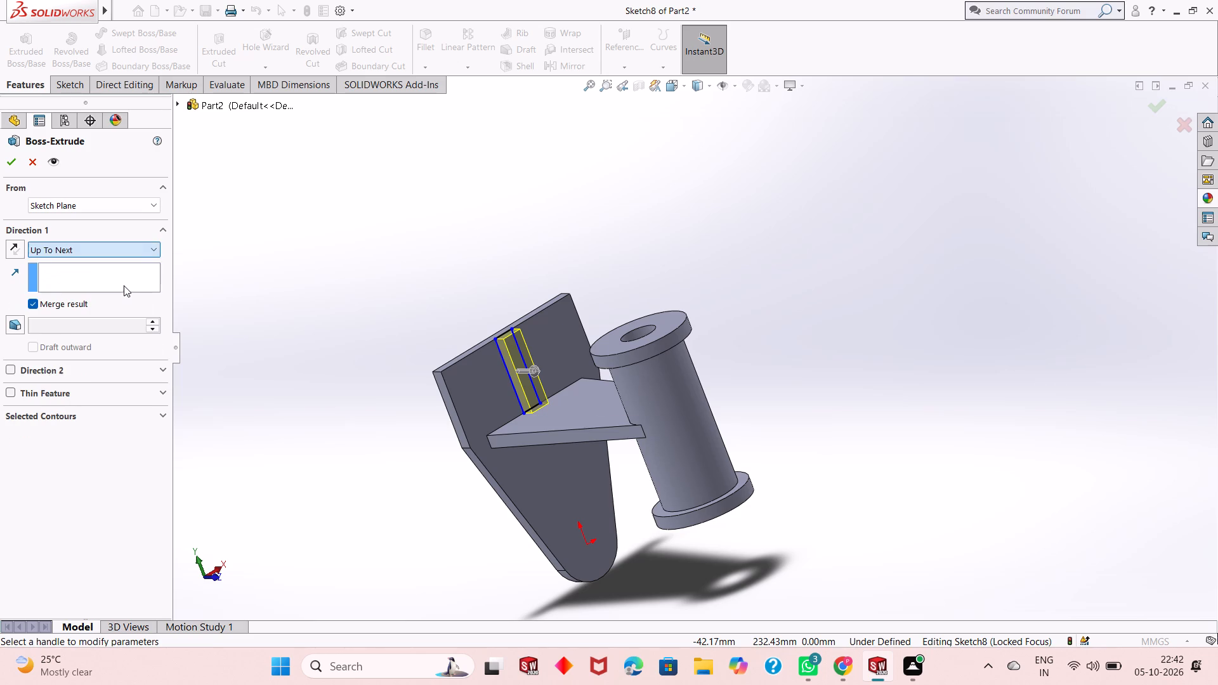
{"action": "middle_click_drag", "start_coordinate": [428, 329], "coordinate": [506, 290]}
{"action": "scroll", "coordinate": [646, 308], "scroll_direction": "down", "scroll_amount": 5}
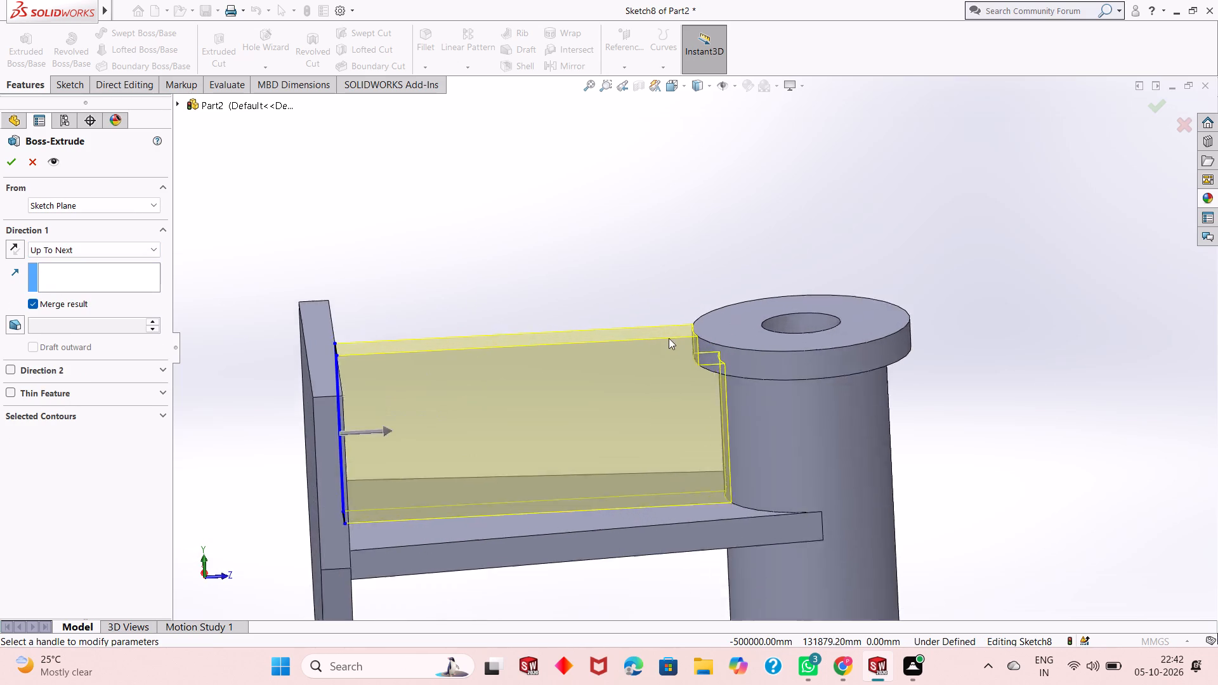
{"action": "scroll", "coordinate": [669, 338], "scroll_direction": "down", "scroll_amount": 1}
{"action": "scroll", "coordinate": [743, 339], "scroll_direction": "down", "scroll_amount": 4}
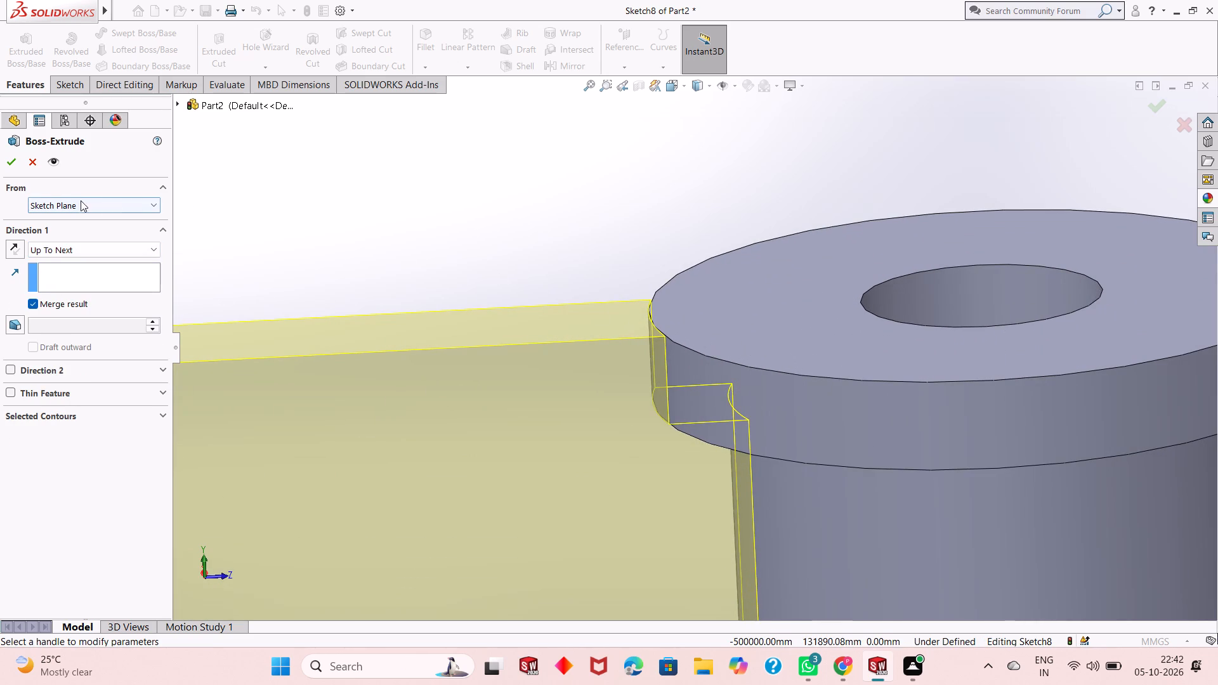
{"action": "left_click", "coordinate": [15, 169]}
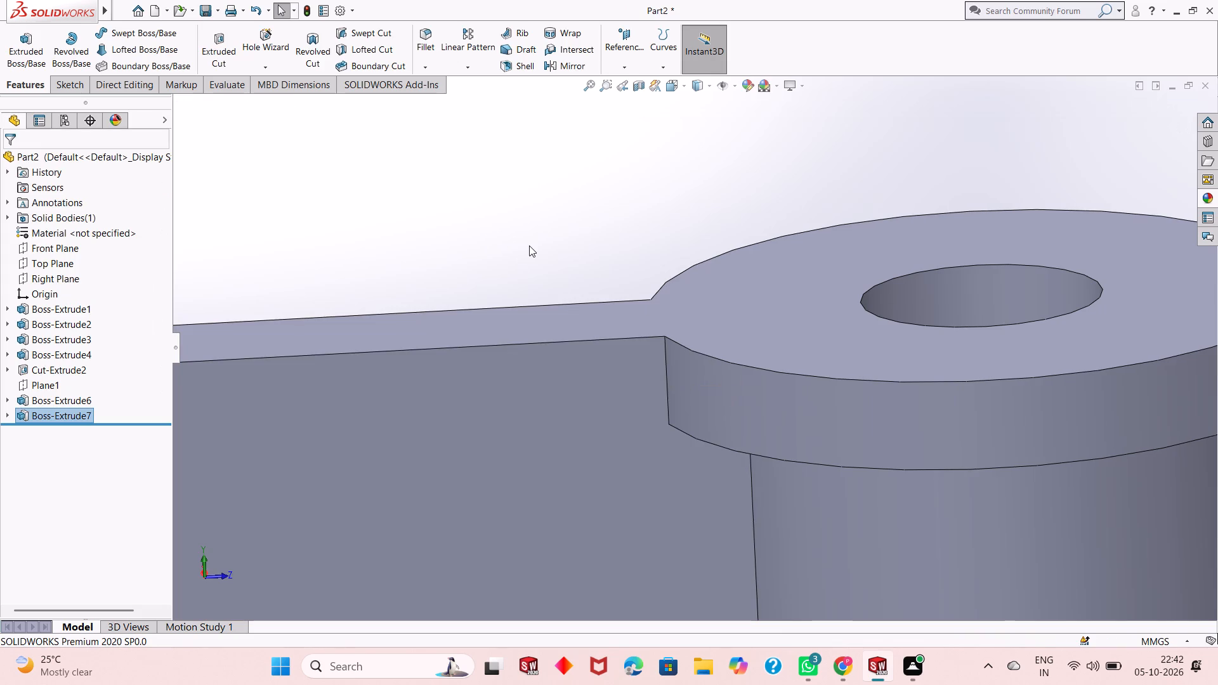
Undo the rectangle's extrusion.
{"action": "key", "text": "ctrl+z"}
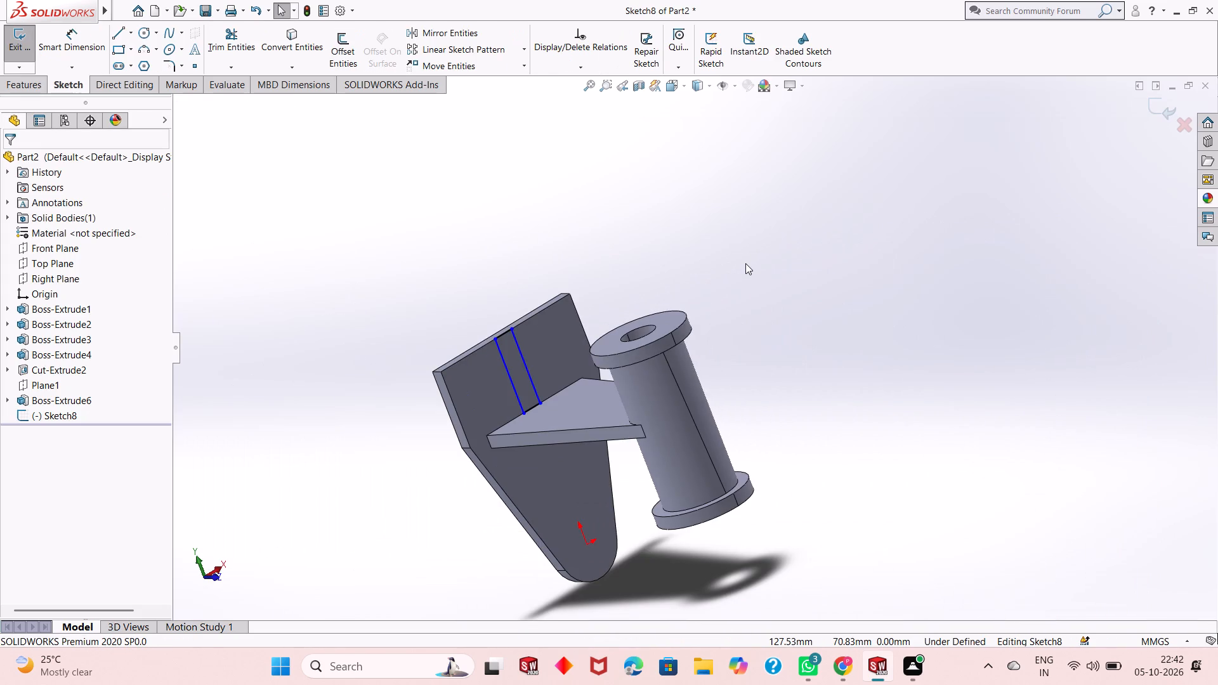
Dimension the width of the rectangle on the plate's face as 6 mm.
{"action": "key", "text": "ctrl+8"}
{"action": "scroll", "coordinate": [747, 277], "scroll_direction": "up", "scroll_amount": 2}
{"action": "scroll", "coordinate": [707, 181], "scroll_direction": "down", "scroll_amount": 2}
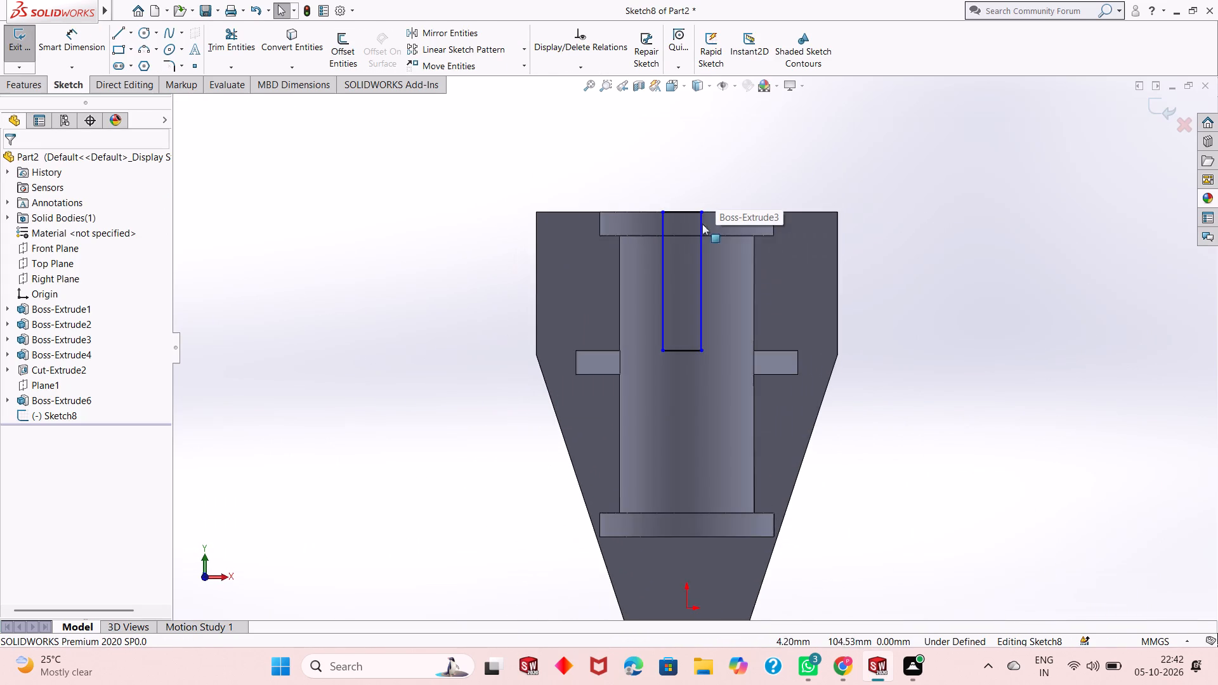
{"action": "scroll", "coordinate": [712, 264], "scroll_direction": "down", "scroll_amount": 2}
{"action": "left_click", "coordinate": [79, 49]}
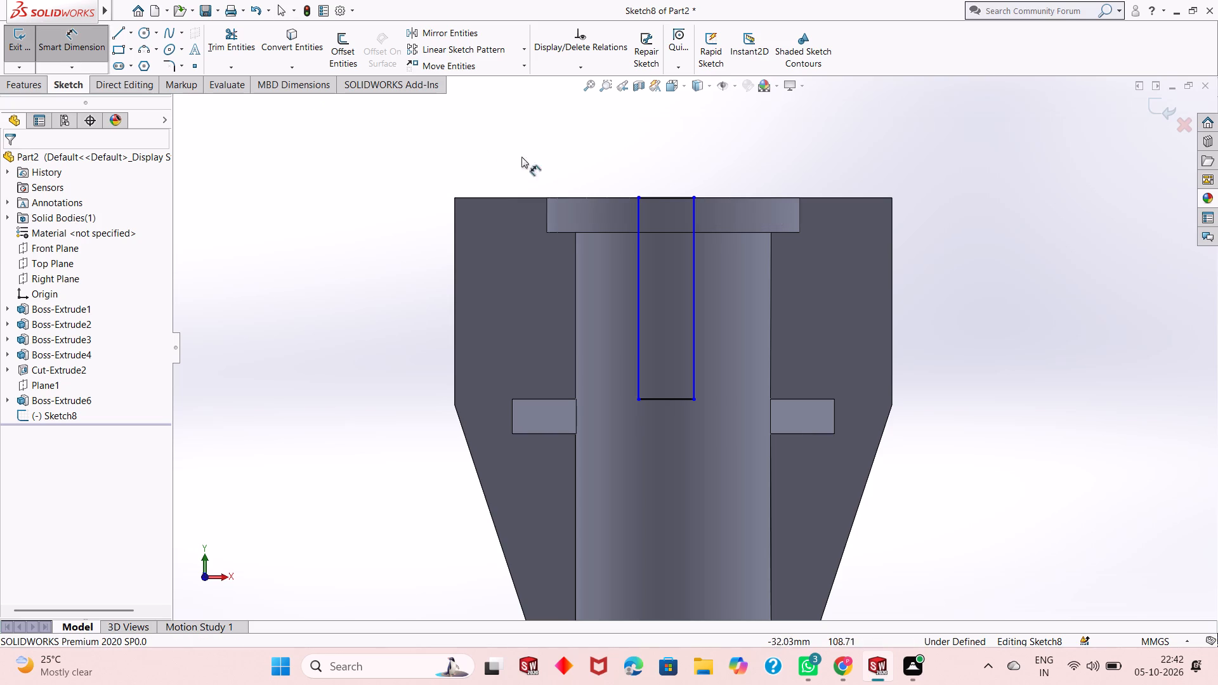
{"action": "left_click", "coordinate": [678, 197]}
{"action": "left_click", "coordinate": [678, 134]}
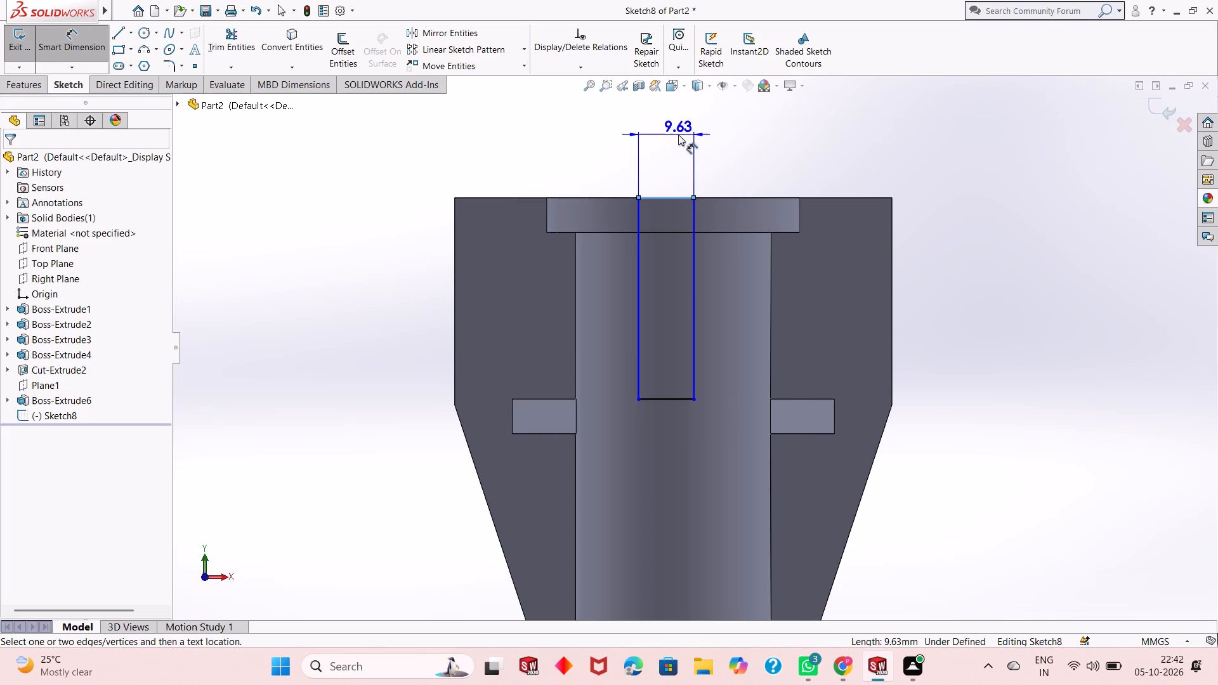
{"action": "key", "text": "6"}
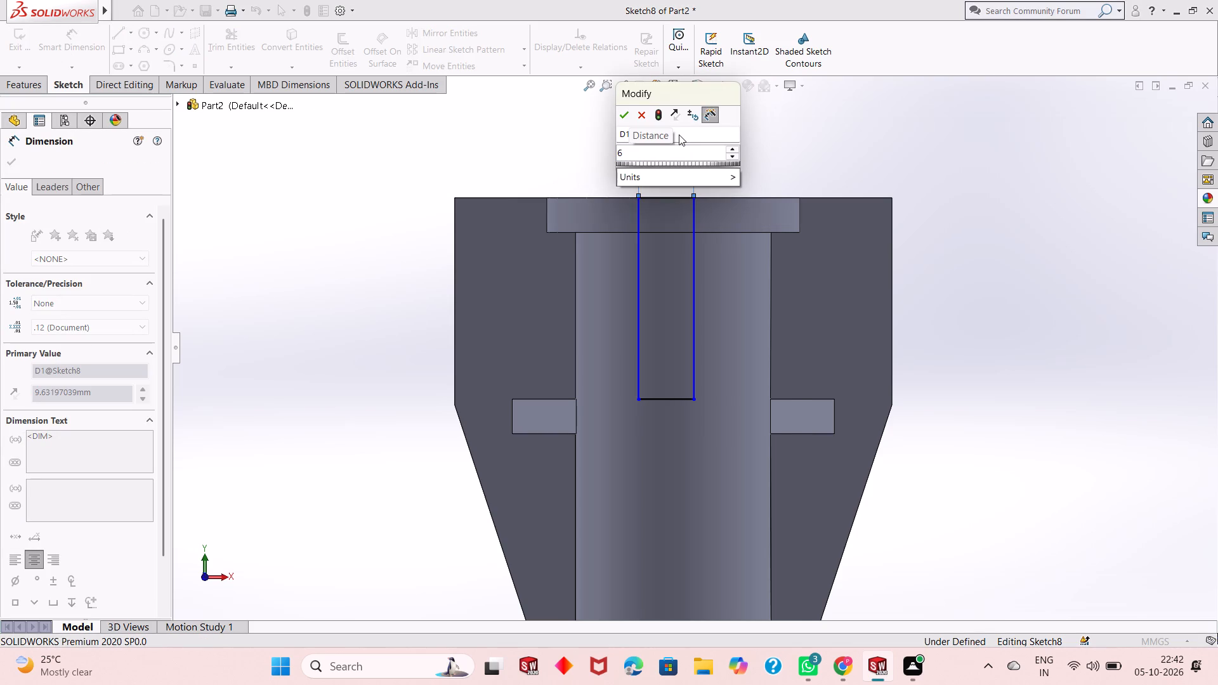
{"action": "key", "text": "Return"}
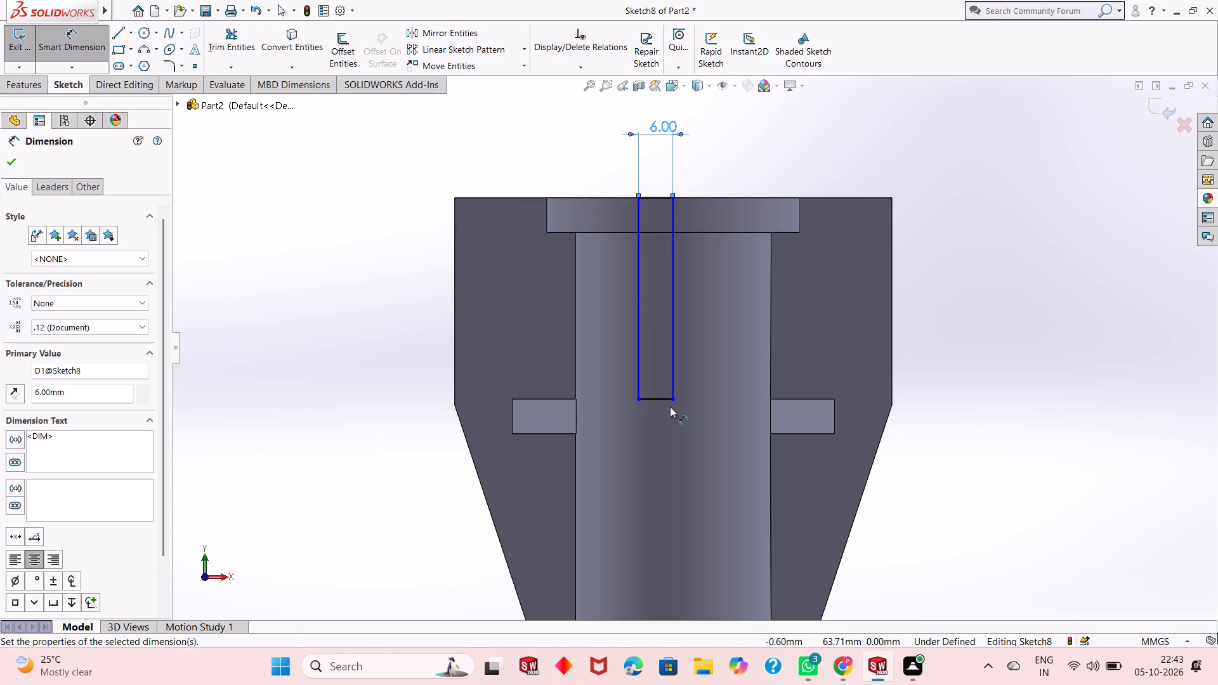
Dimension the rectangle's near long side 35 mm (70/2) from the plate's left vertical edge.
{"action": "left_click", "coordinate": [639, 402]}
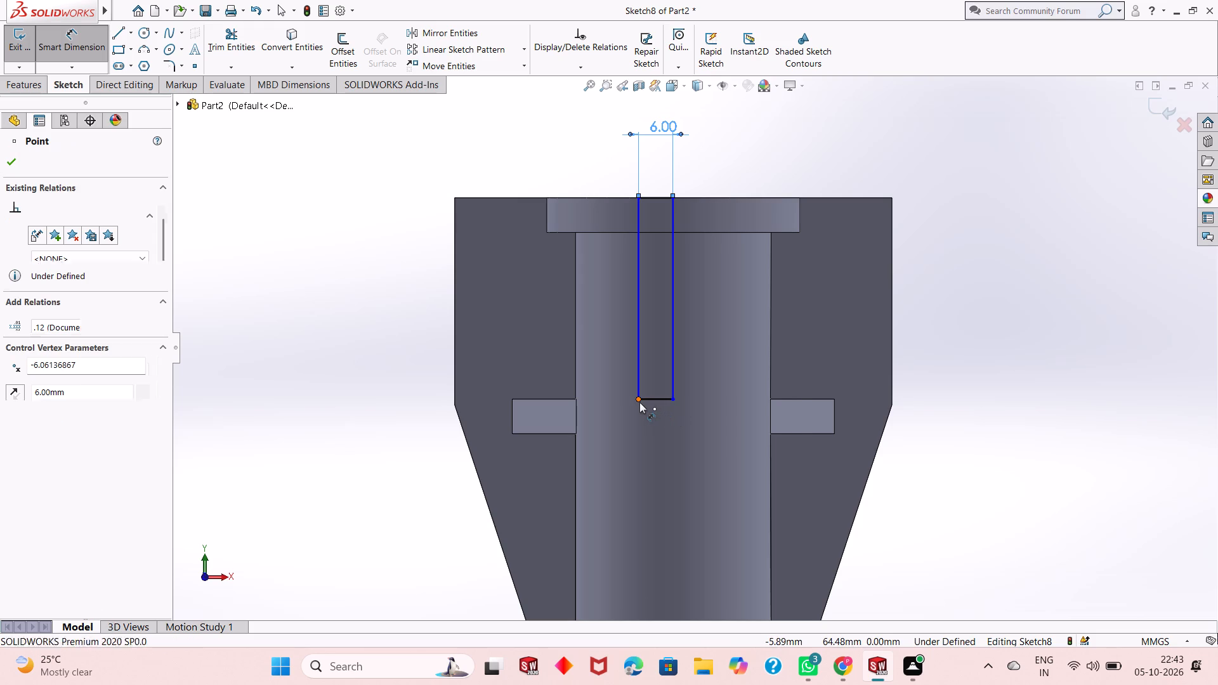
{"action": "left_click", "coordinate": [455, 202]}
{"action": "left_click", "coordinate": [461, 159]}
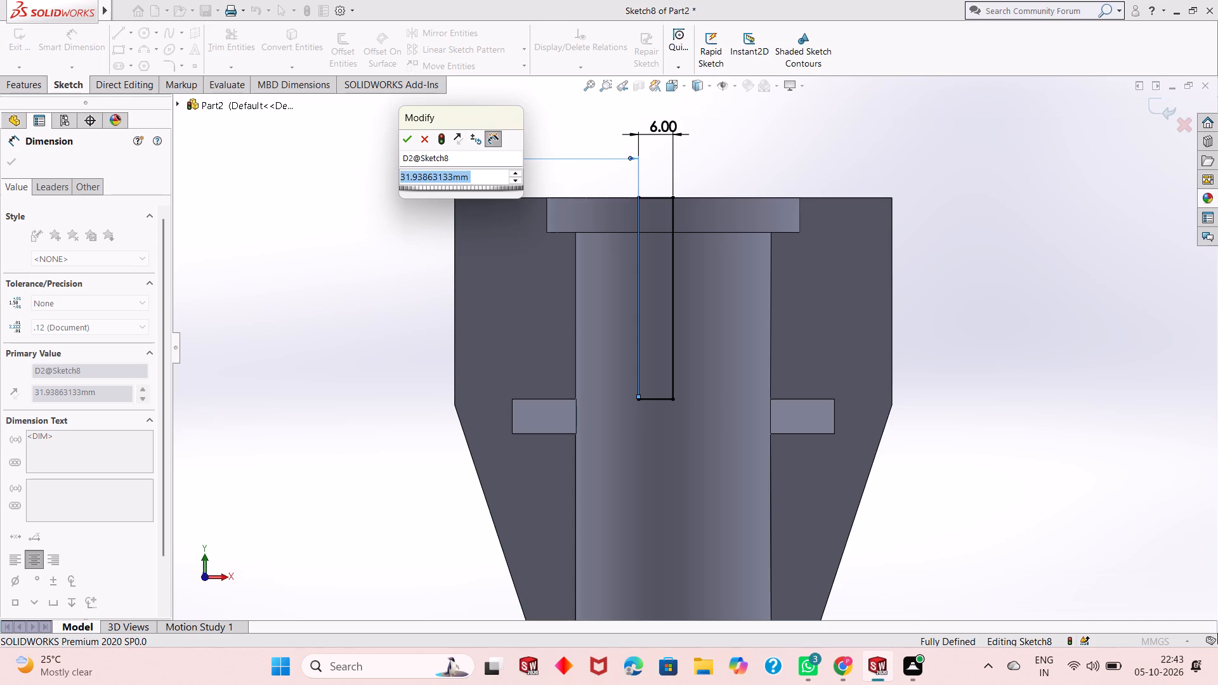
{"action": "type", "text": "70"}
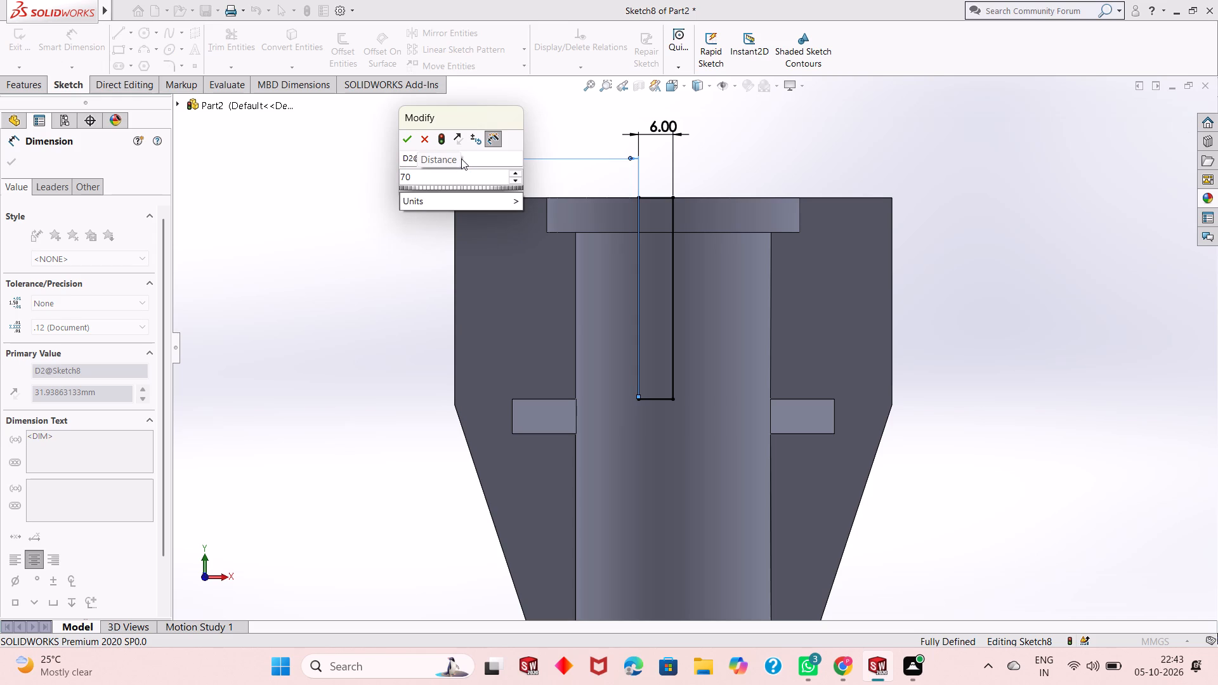
{"action": "type", "text": "/2"}
{"action": "key", "text": "Return"}
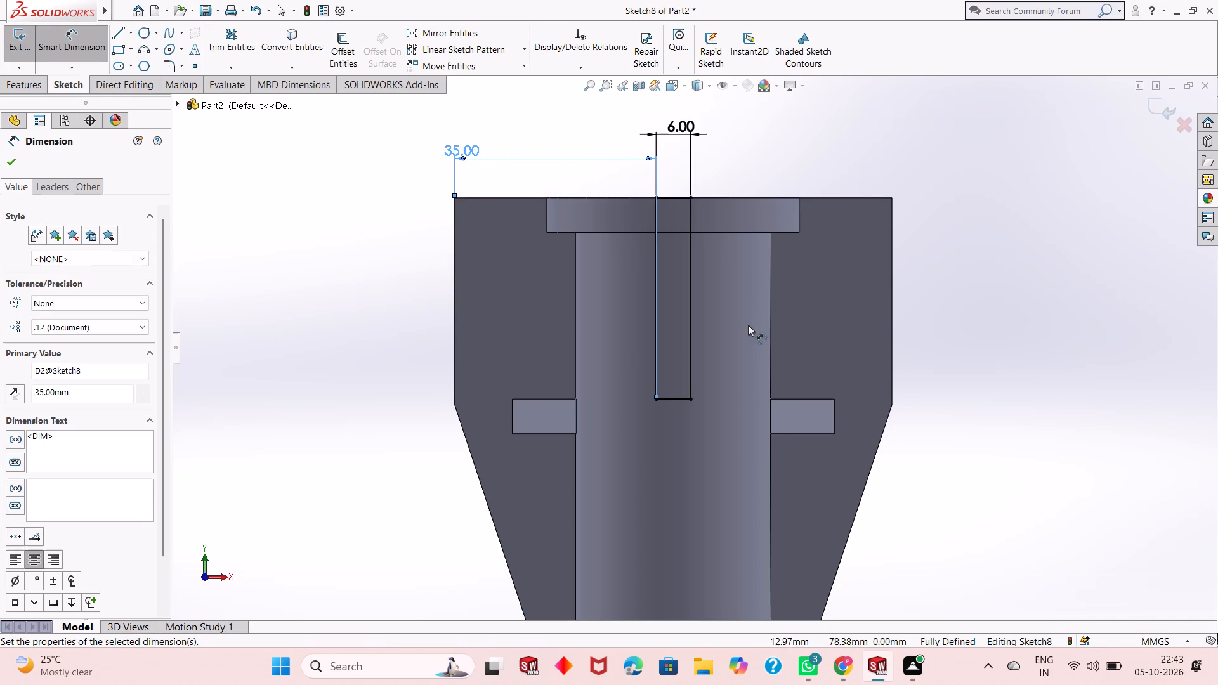
{"action": "middle_click_drag", "start_coordinate": [749, 328], "coordinate": [765, 348]}
{"action": "scroll", "coordinate": [747, 327], "scroll_direction": "up", "scroll_amount": 2}
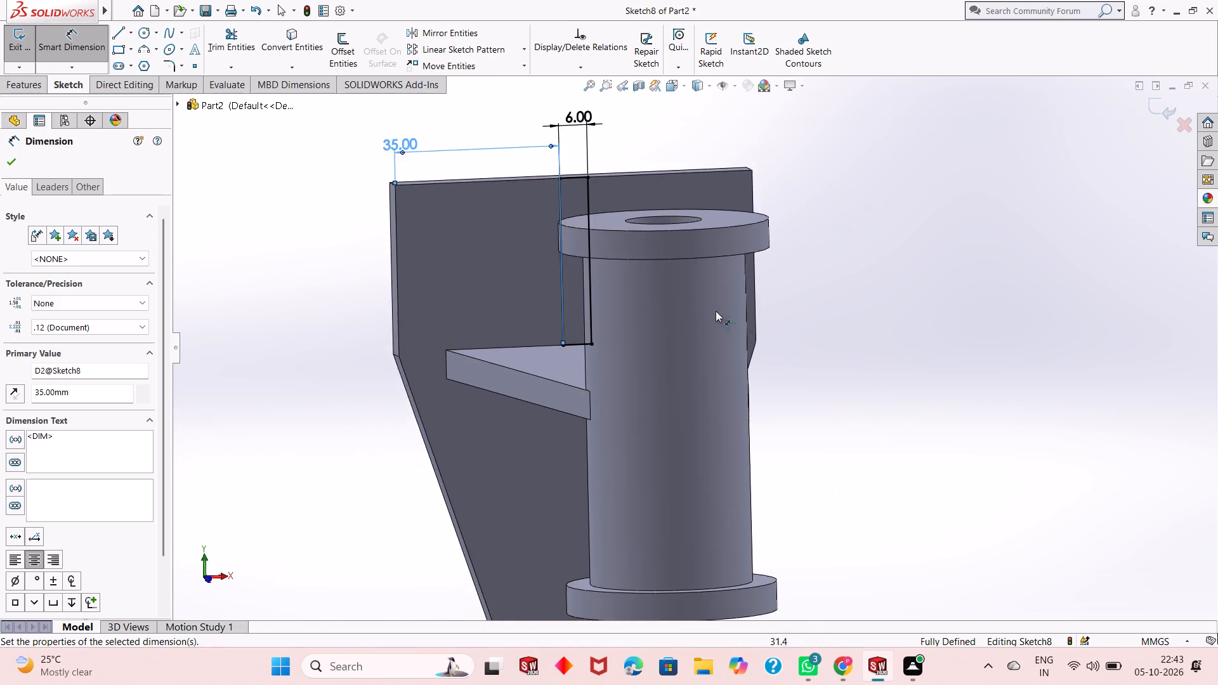
{"action": "scroll", "coordinate": [716, 311], "scroll_direction": "up", "scroll_amount": 1}
{"action": "scroll", "coordinate": [660, 273], "scroll_direction": "down", "scroll_amount": 1}
{"action": "right_click", "coordinate": [854, 238]}
{"action": "left_click", "coordinate": [878, 279]}
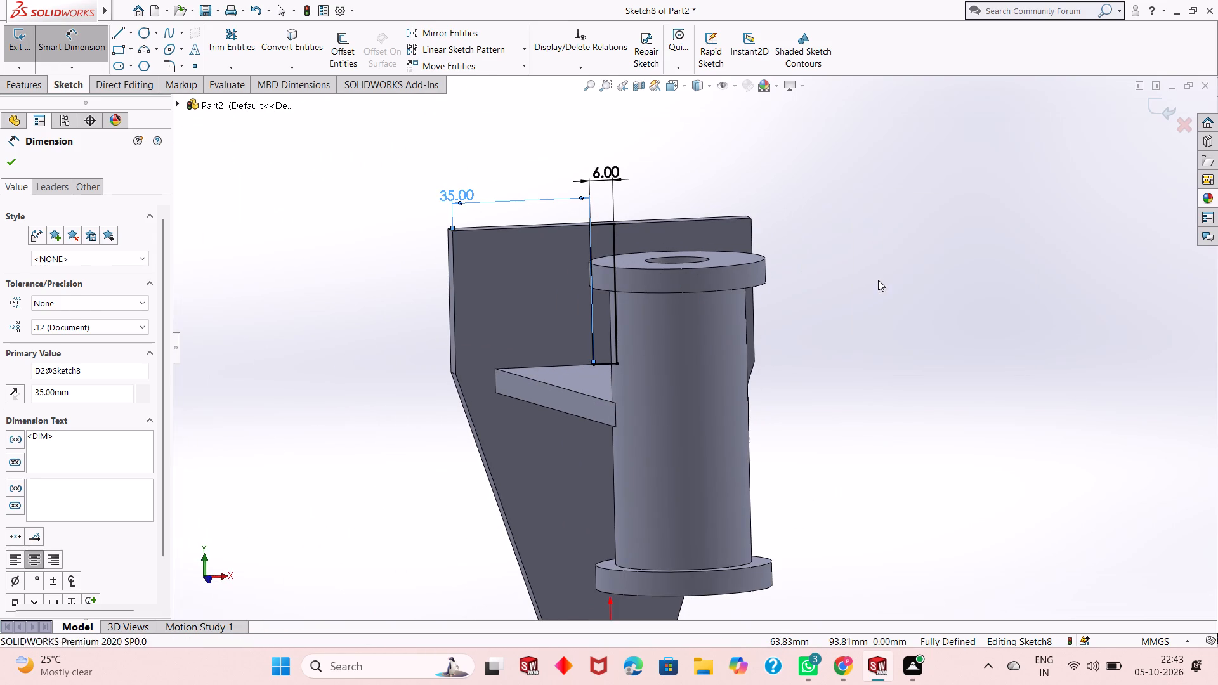
Extrude the 6 mm wide rectangle Up To Next, merging the vertical rib with the flanged cylinder and web.
{"action": "left_click", "coordinate": [31, 87]}
{"action": "left_click", "coordinate": [37, 66]}
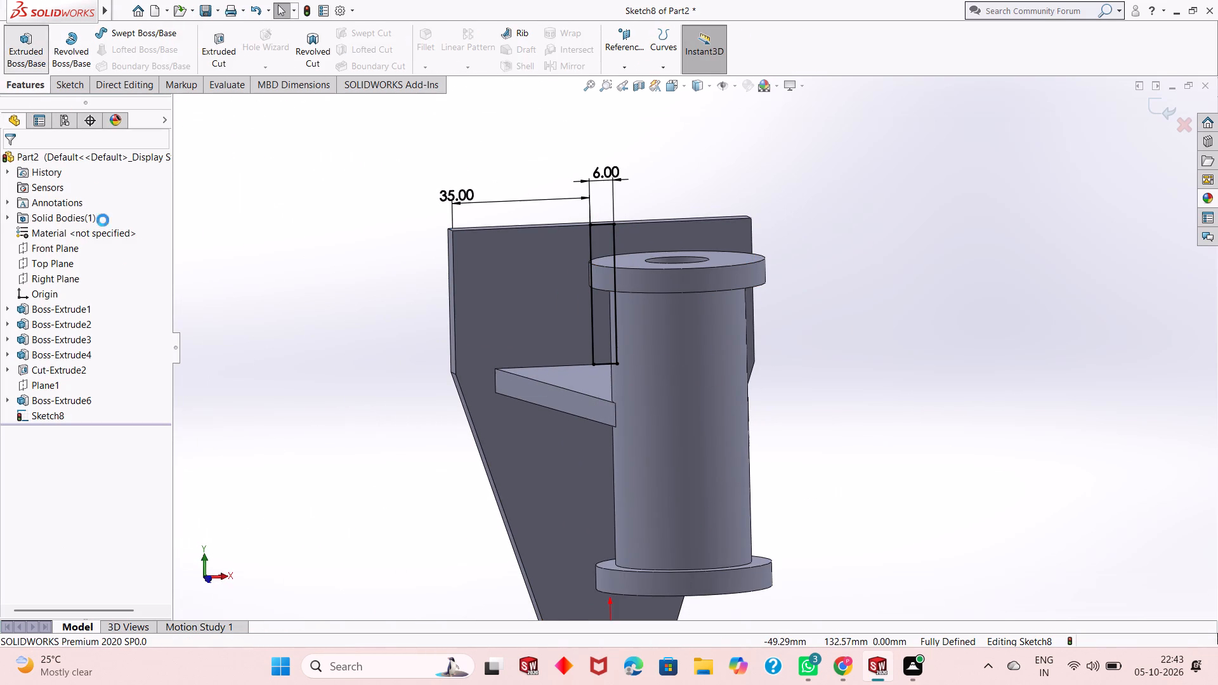
{"action": "left_click", "coordinate": [76, 245]}
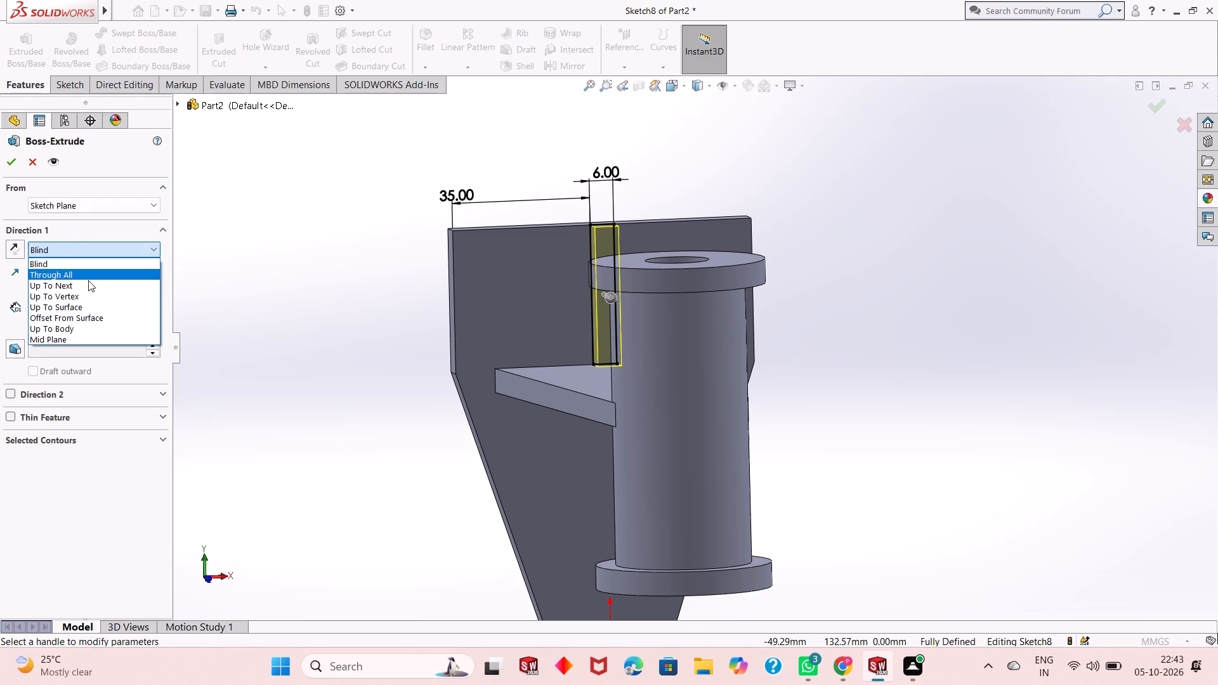
{"action": "left_click", "coordinate": [89, 284]}
{"action": "left_click", "coordinate": [15, 166]}
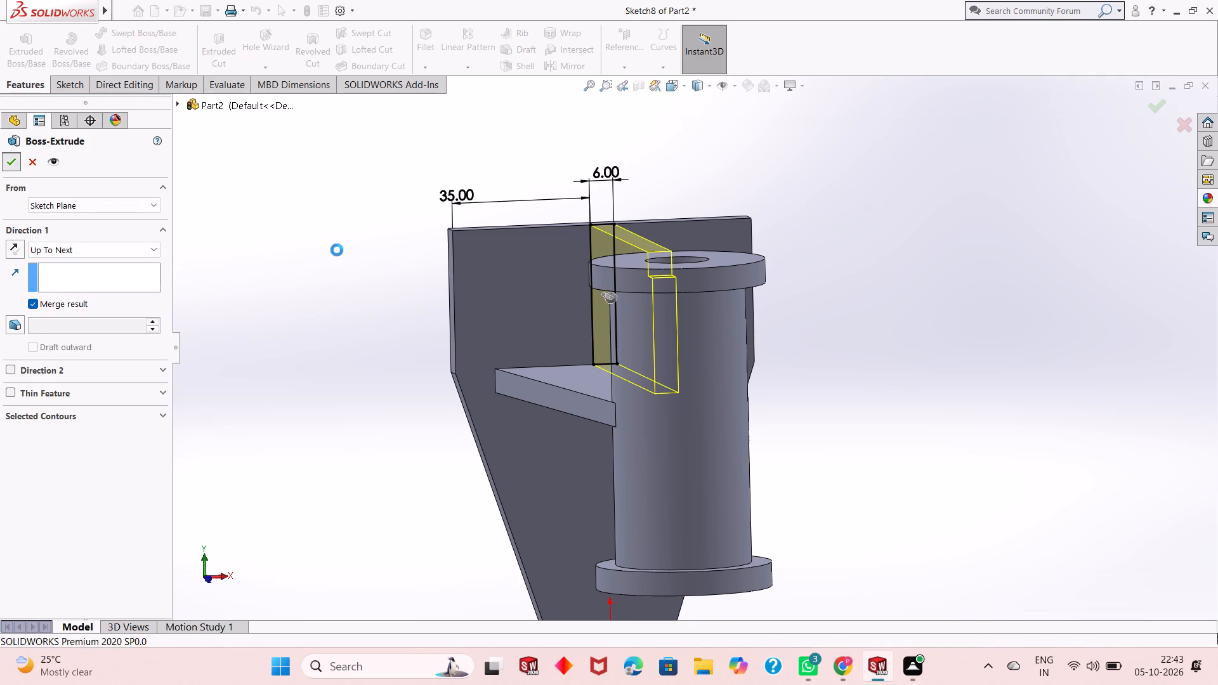
{"action": "left_click", "coordinate": [346, 260]}
Examine the vertical rib, web and flanged cylinder, and the plate's cylinder-side face, from several angles.
{"action": "middle_click_drag", "start_coordinate": [443, 280], "coordinate": [648, 316]}
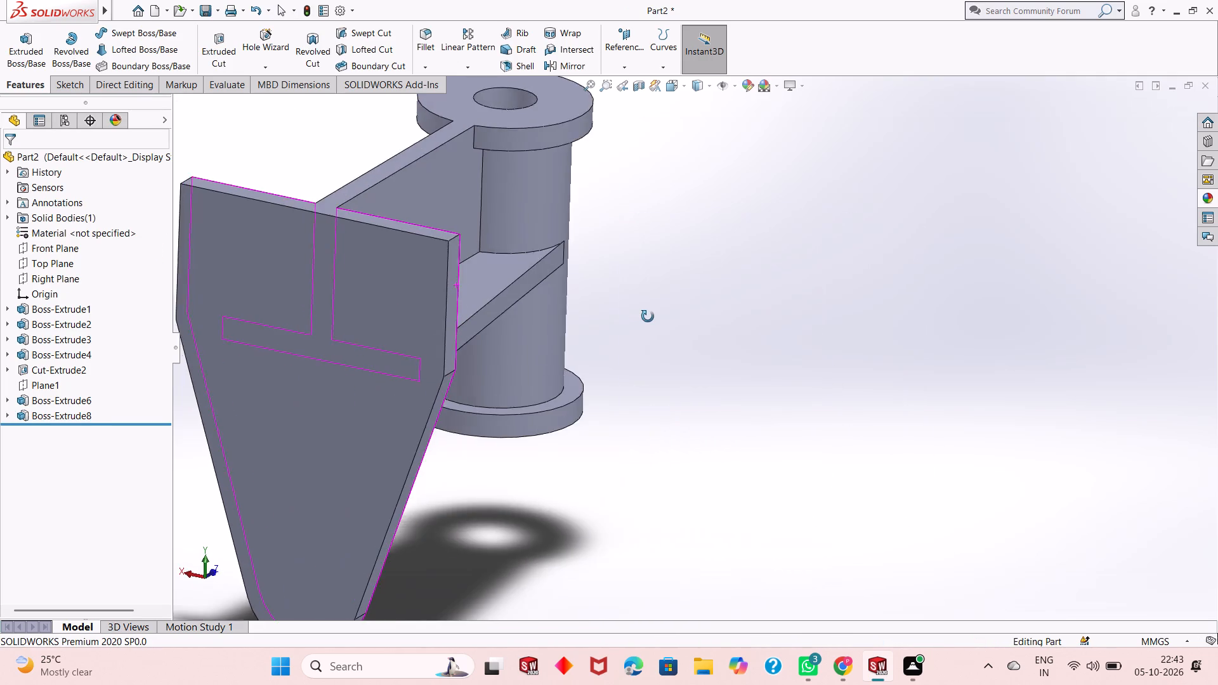
{"action": "middle_click_drag", "start_coordinate": [648, 316], "coordinate": [493, 366]}
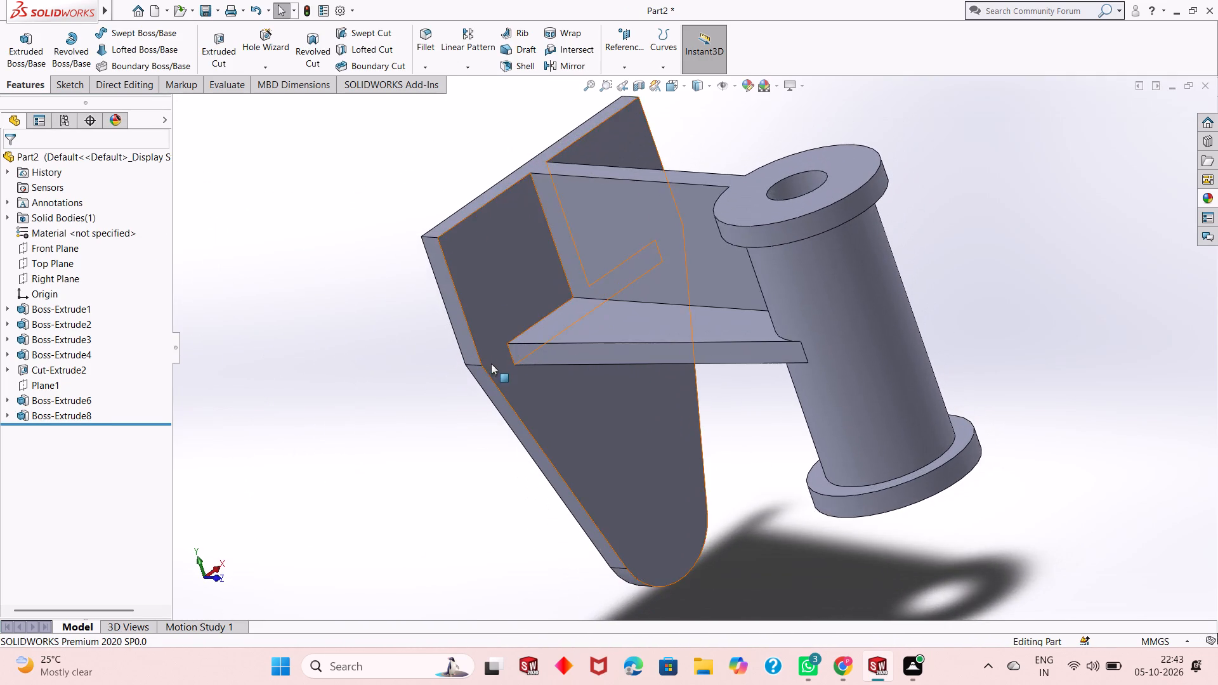
{"action": "scroll", "coordinate": [491, 348], "scroll_direction": "up", "scroll_amount": 1}
{"action": "middle_click_drag", "start_coordinate": [542, 299], "coordinate": [535, 285]}
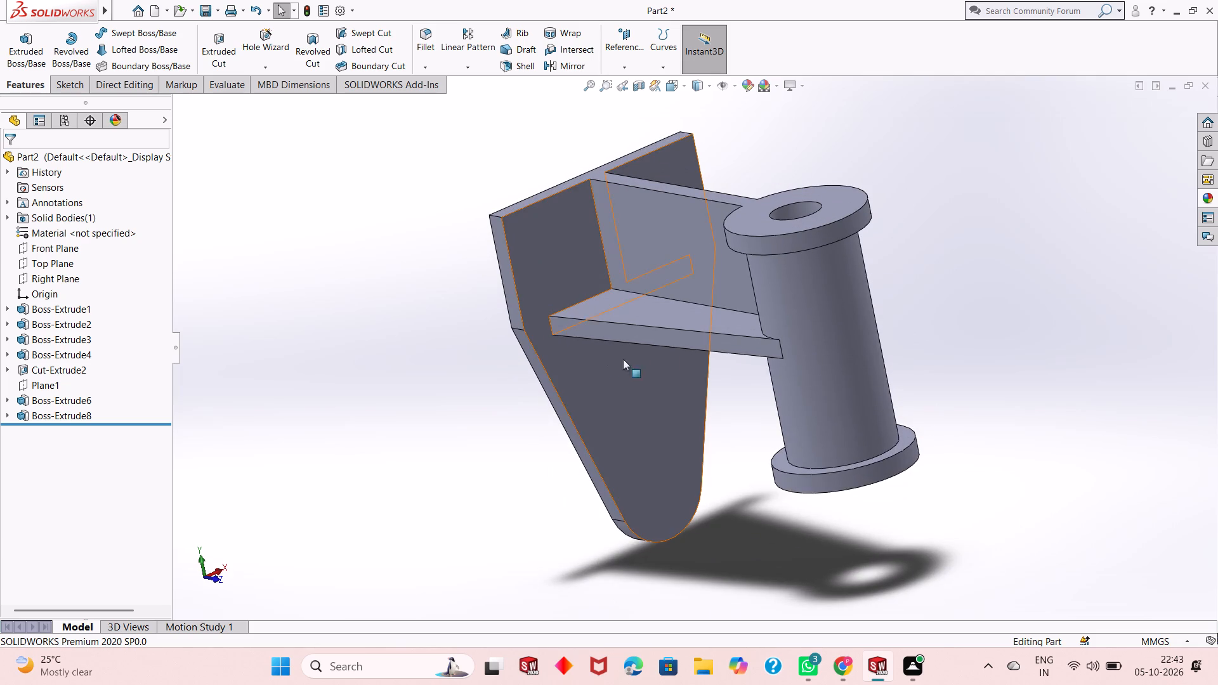
{"action": "scroll", "coordinate": [763, 306], "scroll_direction": "down", "scroll_amount": 1}
{"action": "middle_click_drag", "start_coordinate": [704, 416], "coordinate": [700, 343]}
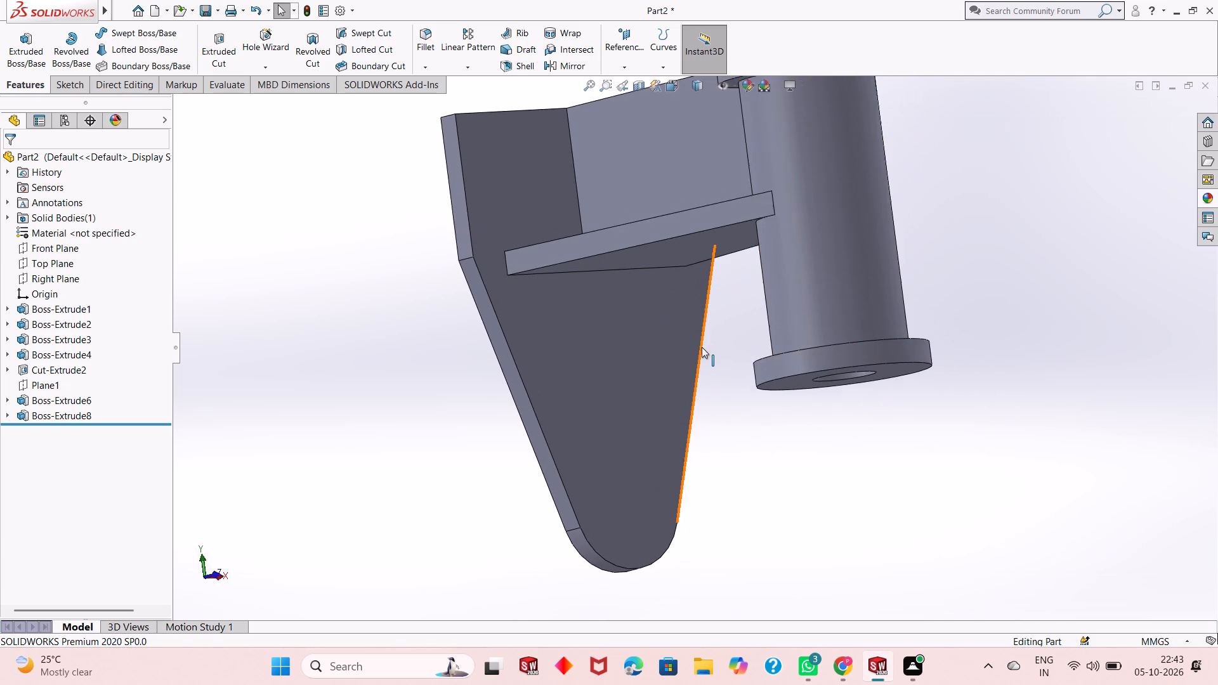
{"action": "scroll", "coordinate": [702, 347], "scroll_direction": "down", "scroll_amount": 1}
{"action": "scroll", "coordinate": [691, 348], "scroll_direction": "up", "scroll_amount": 1}
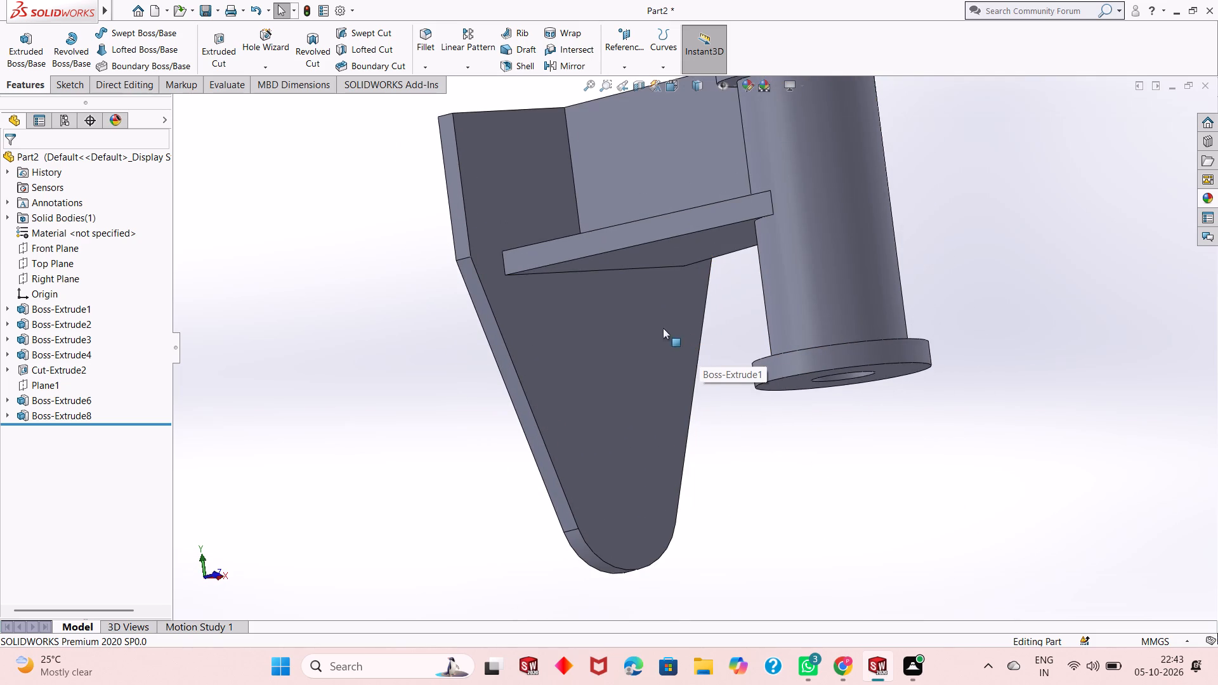
On the plate's cylinder-side face, sketch a circle about 19 mm in diameter at the origin and a smaller circle near each upper corner.
{"action": "left_click", "coordinate": [611, 447]}
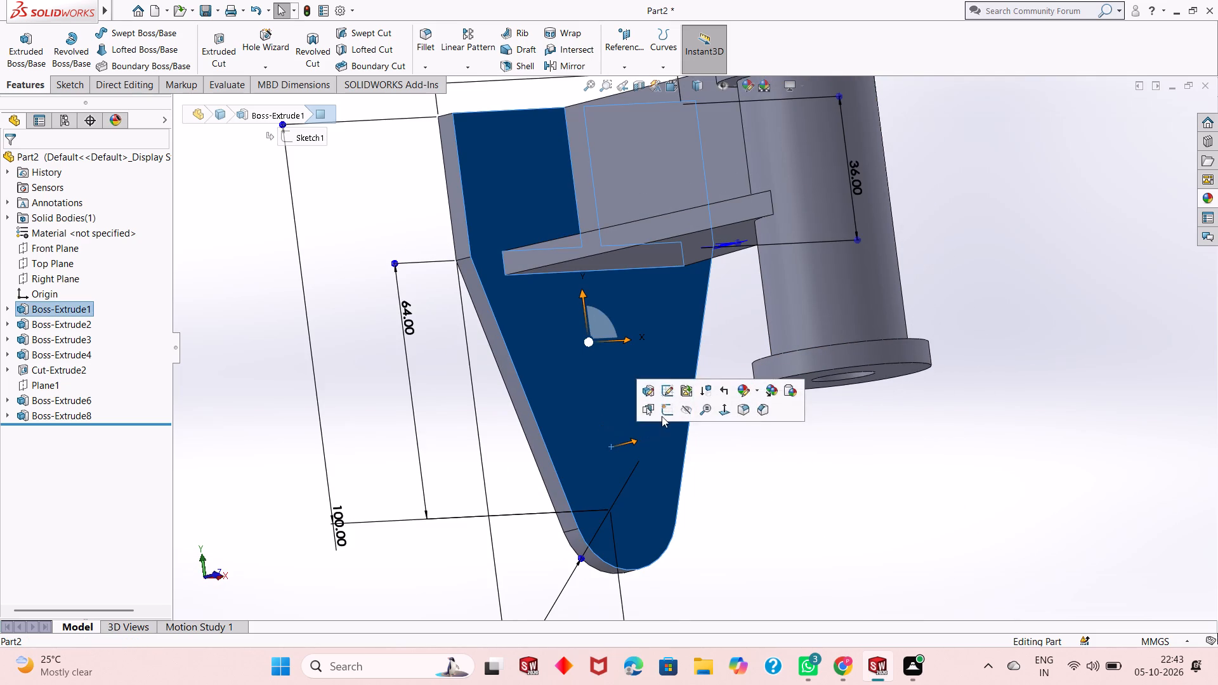
{"action": "left_click", "coordinate": [662, 409]}
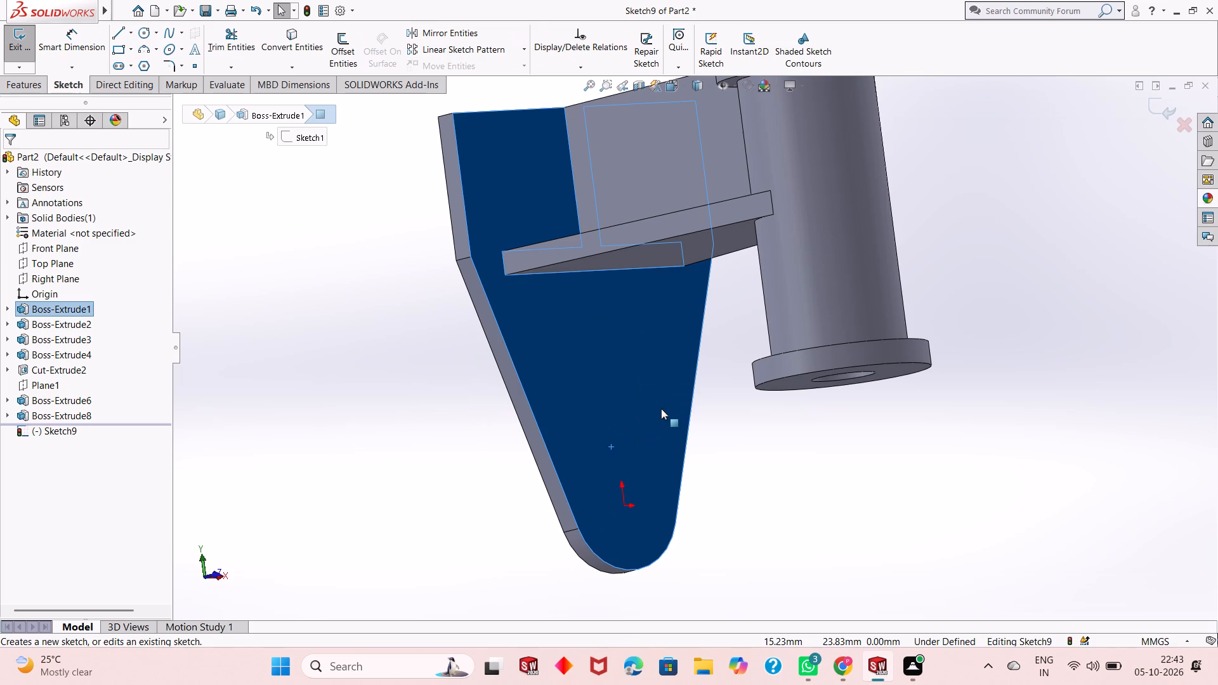
{"action": "key", "text": "ctrl+8"}
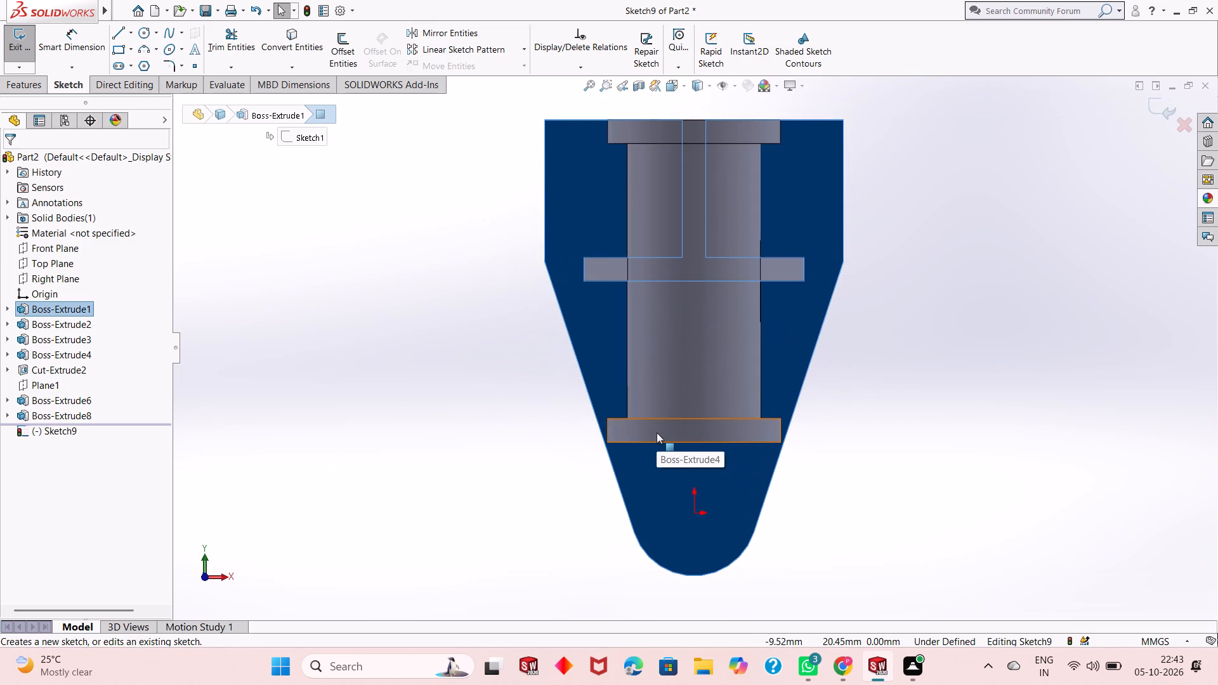
{"action": "left_click", "coordinate": [879, 442]}
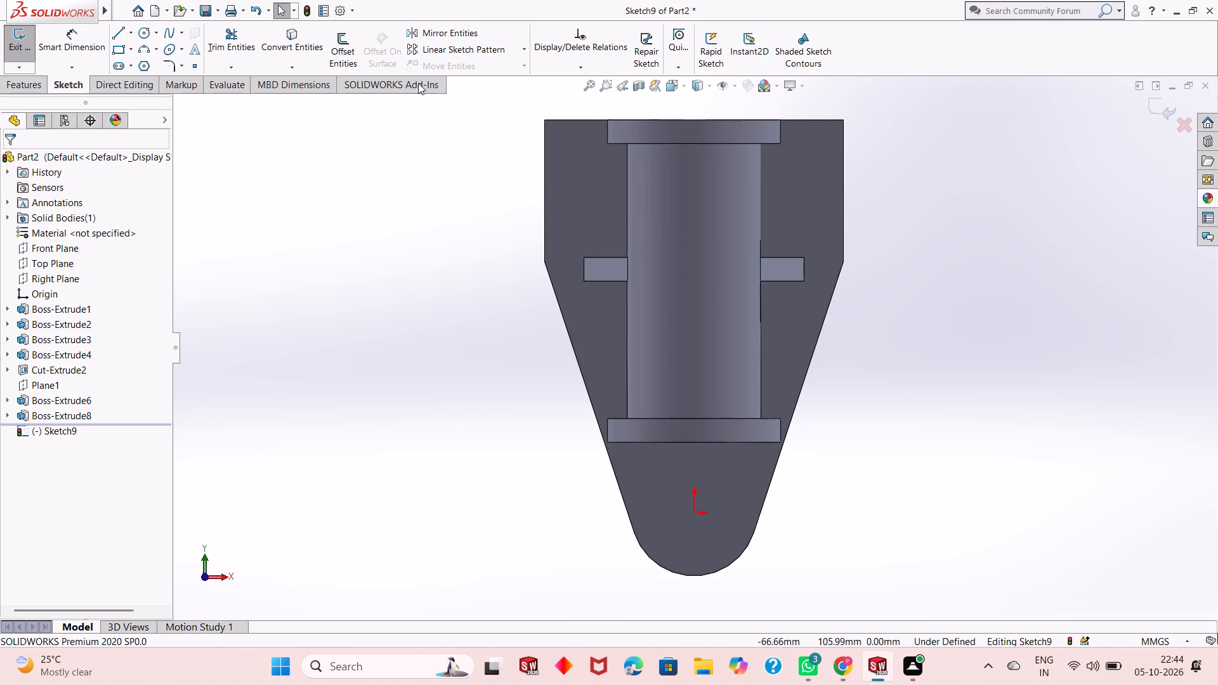
{"action": "left_click", "coordinate": [147, 34]}
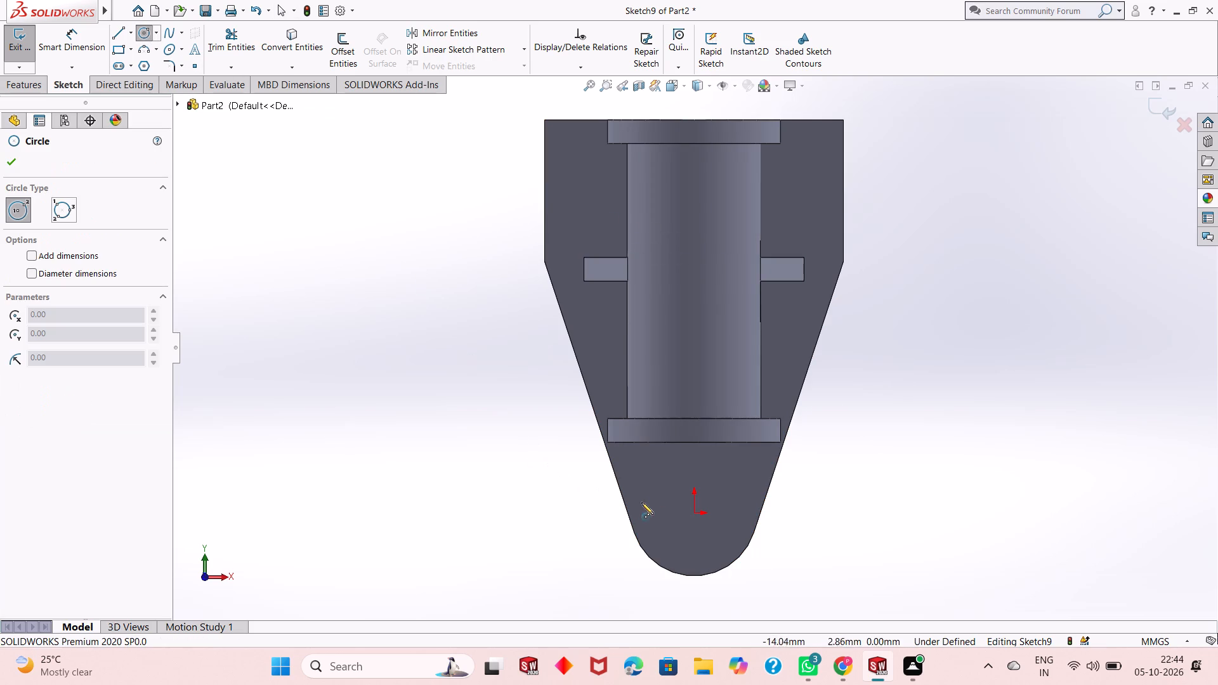
{"action": "left_click", "coordinate": [695, 515]}
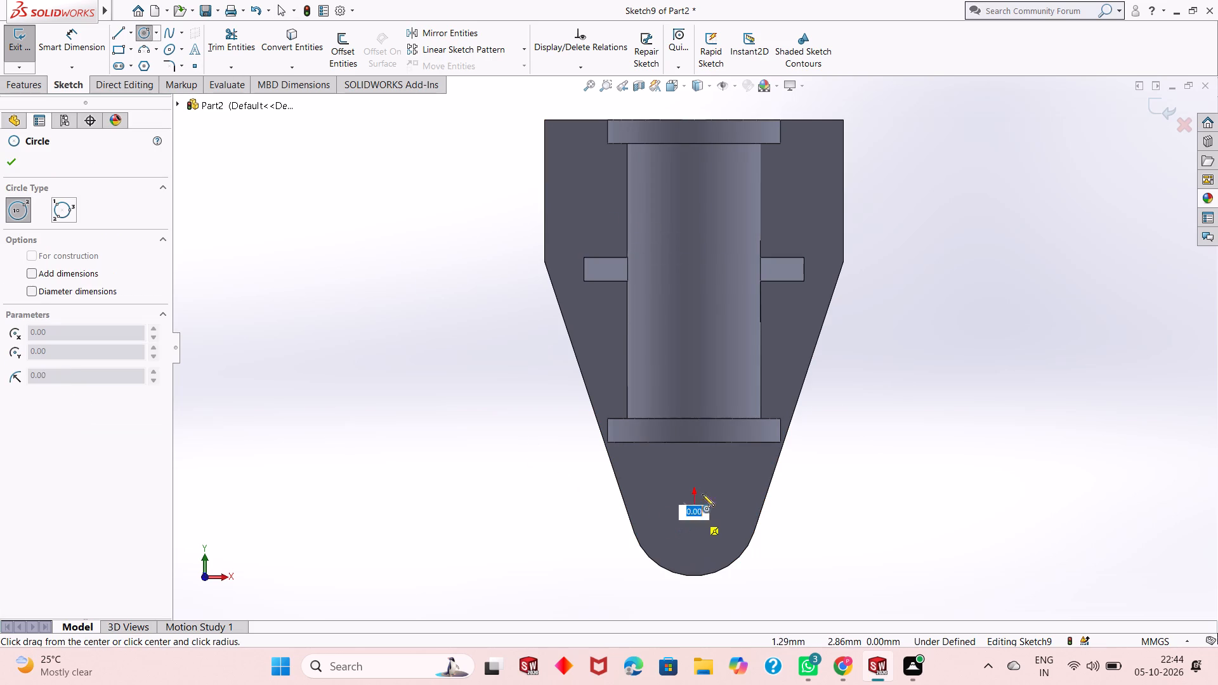
{"action": "left_click", "coordinate": [711, 480]}
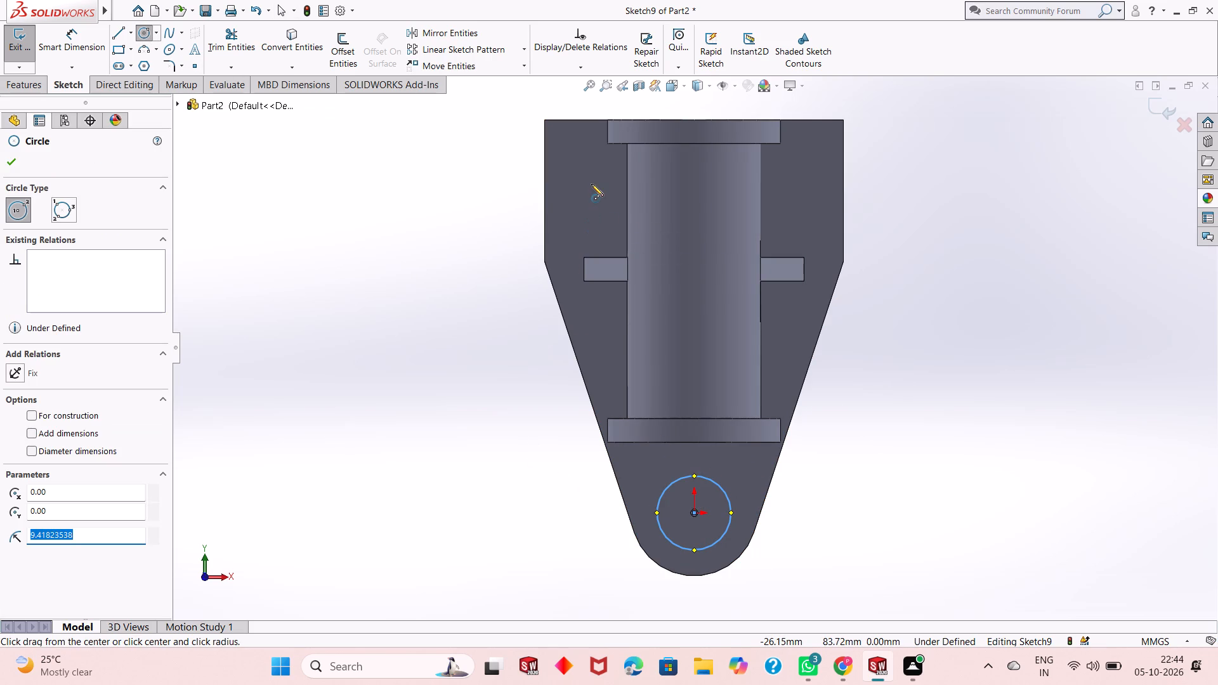
{"action": "left_click", "coordinate": [586, 172]}
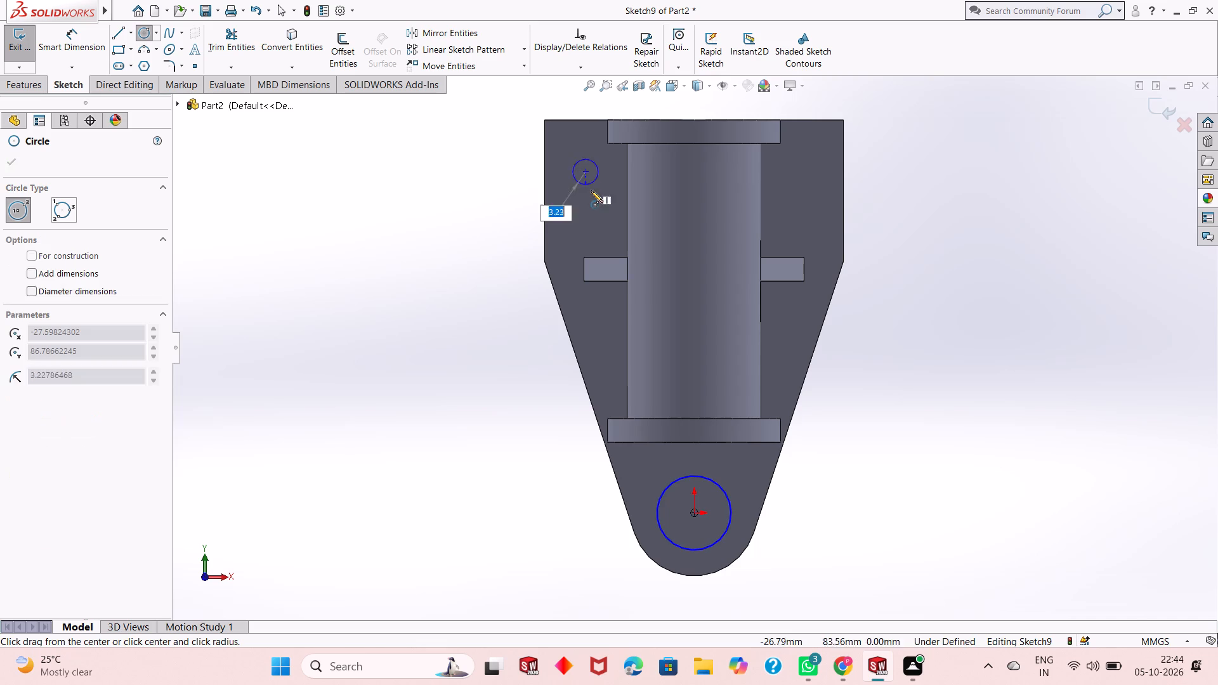
{"action": "left_click", "coordinate": [591, 190]}
{"action": "left_click", "coordinate": [794, 173]}
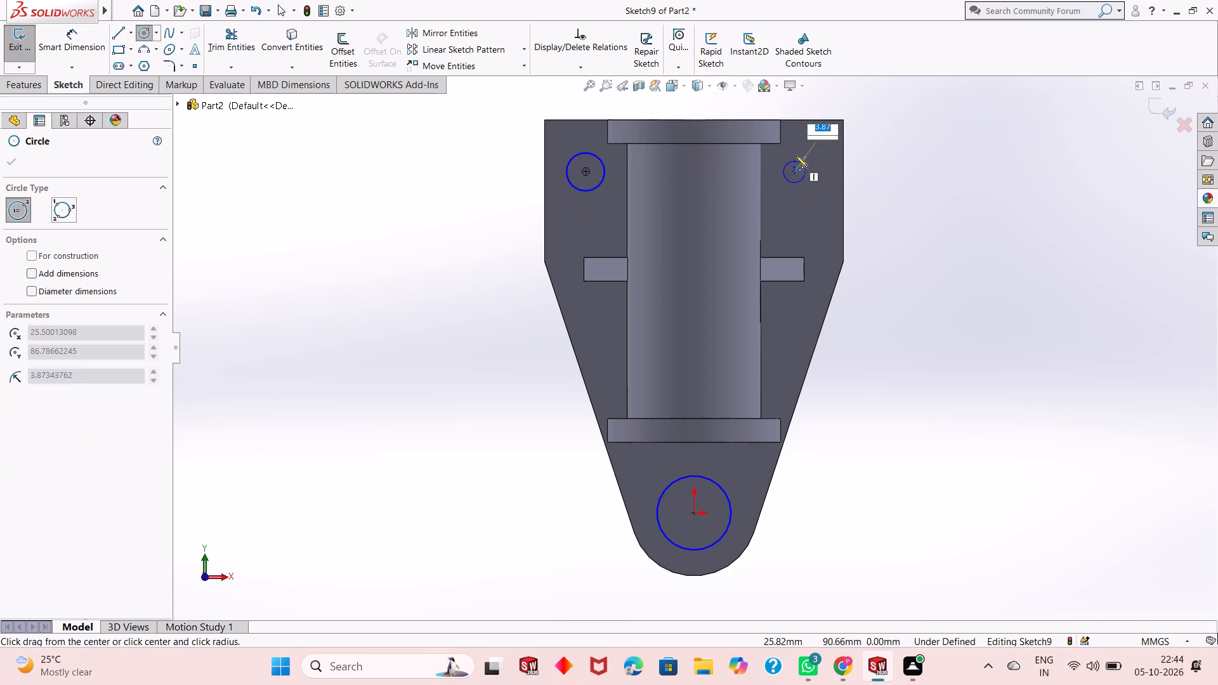
{"action": "left_click", "coordinate": [796, 151]}
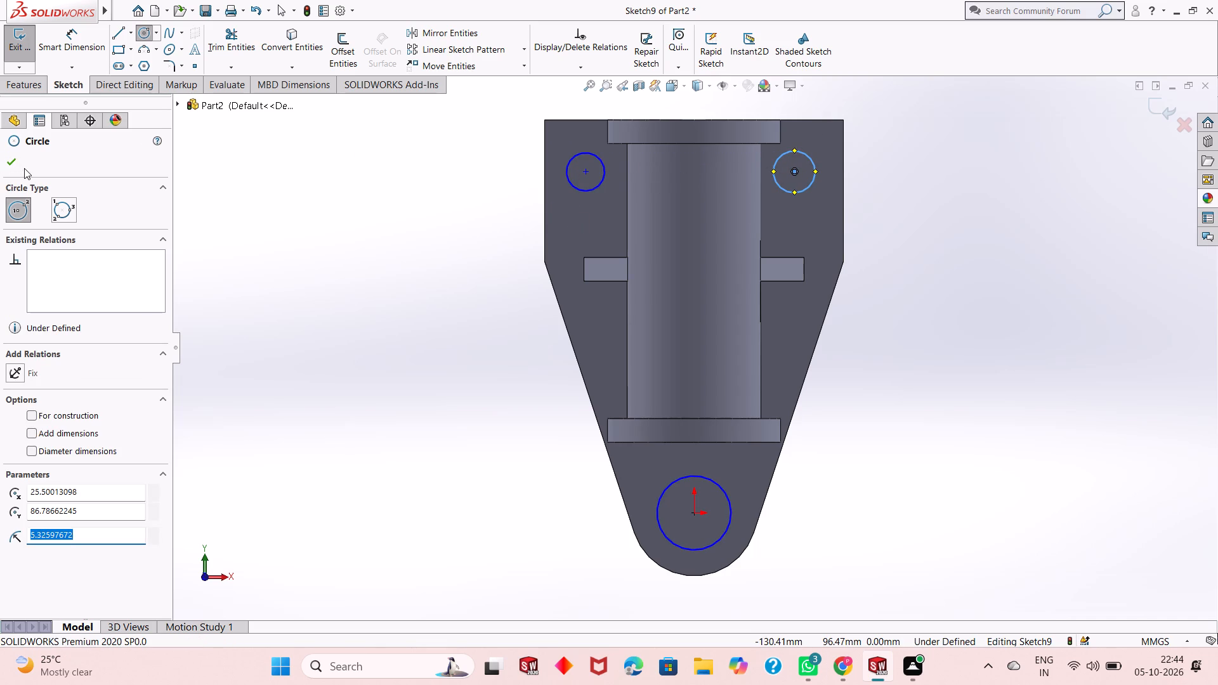
{"action": "left_click", "coordinate": [7, 159]}
Dimension the diameters of the origin circle and both upper circles as 12 mm each.
{"action": "left_click", "coordinate": [75, 37]}
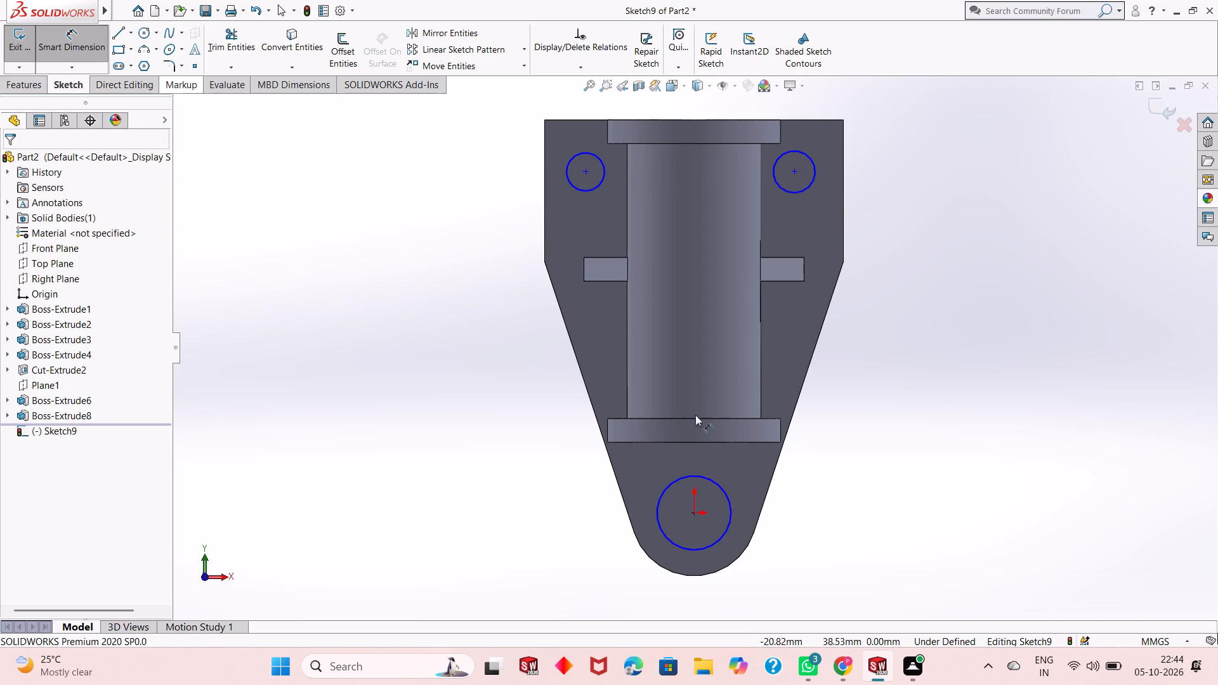
{"action": "left_click", "coordinate": [709, 551]}
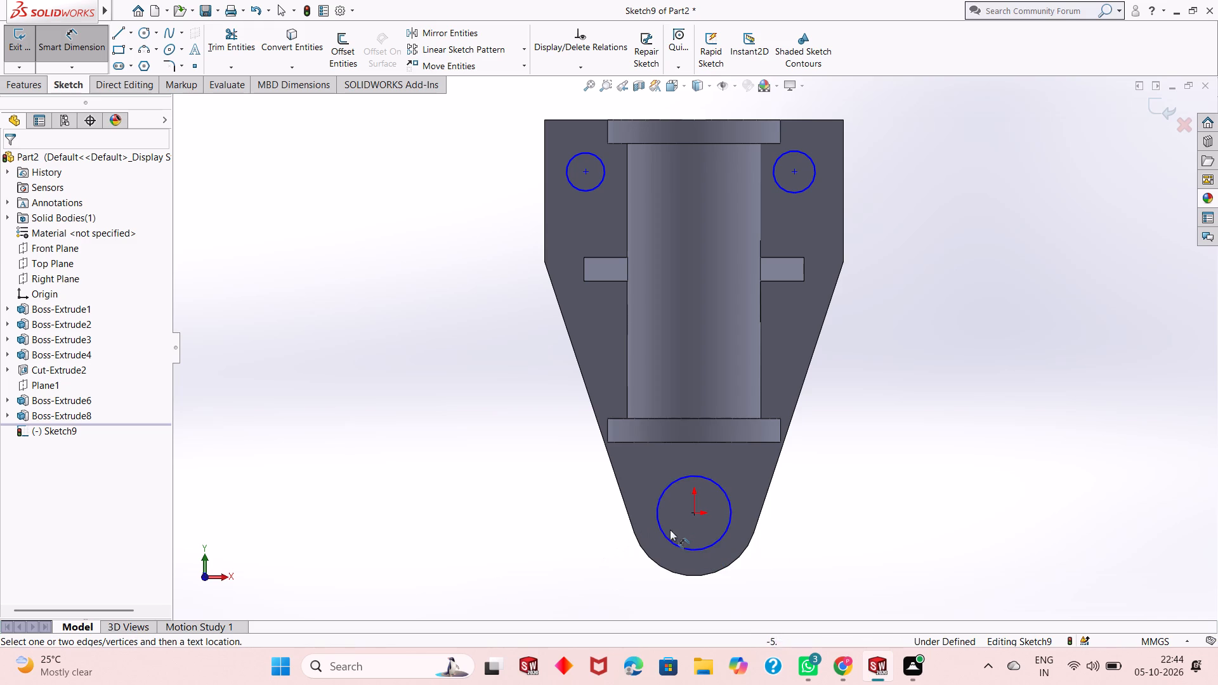
{"action": "left_click", "coordinate": [665, 534]}
{"action": "left_click", "coordinate": [480, 561]}
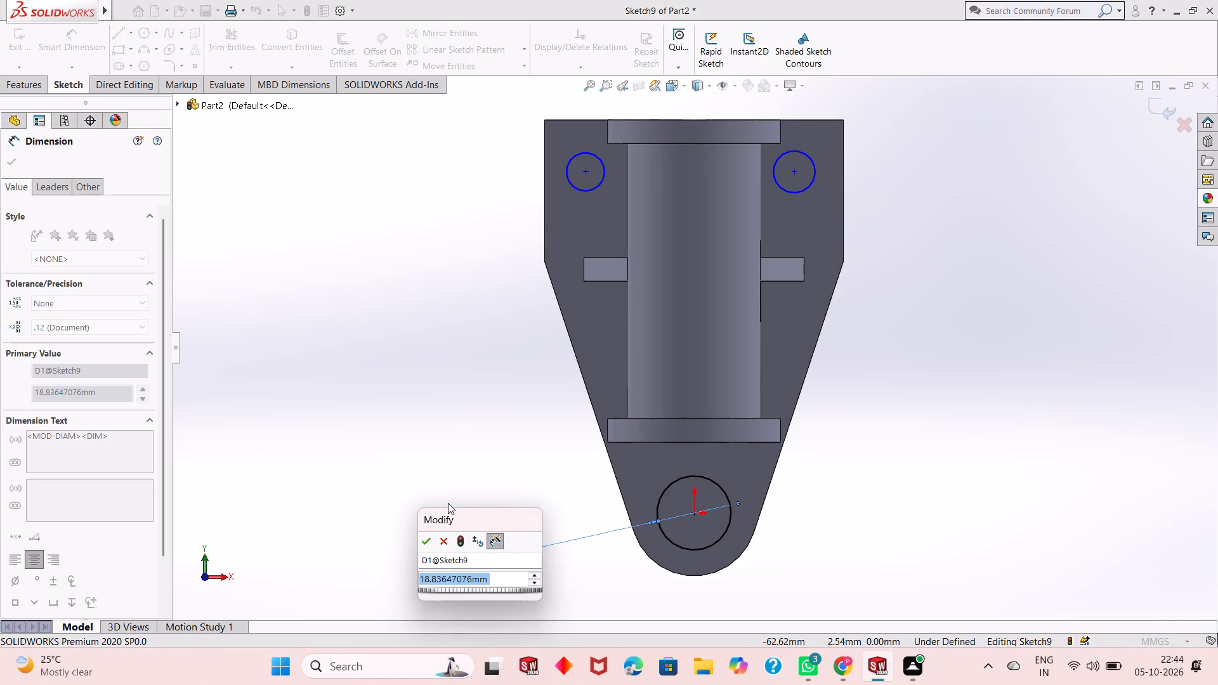
{"action": "key", "text": "1"}
{"action": "key", "text": "2"}
{"action": "key", "text": "Return"}
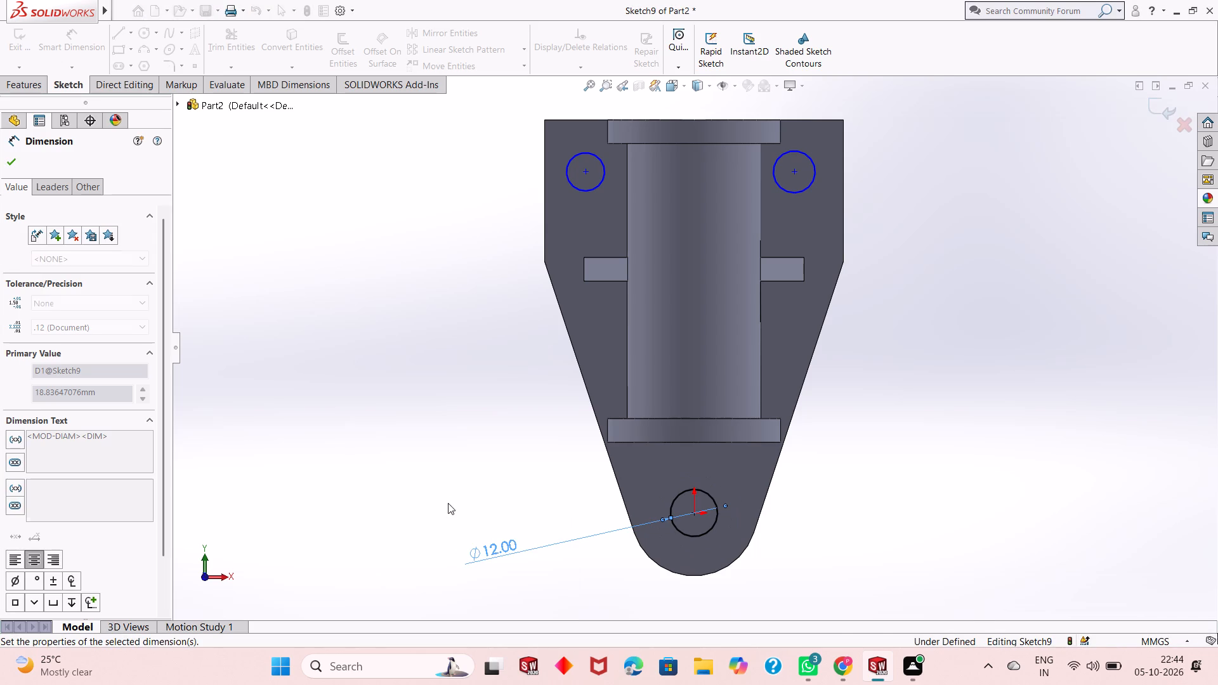
{"action": "left_click", "coordinate": [580, 192]}
{"action": "left_click", "coordinate": [473, 321]}
{"action": "type", "text": "12"}
{"action": "key", "text": "Return"}
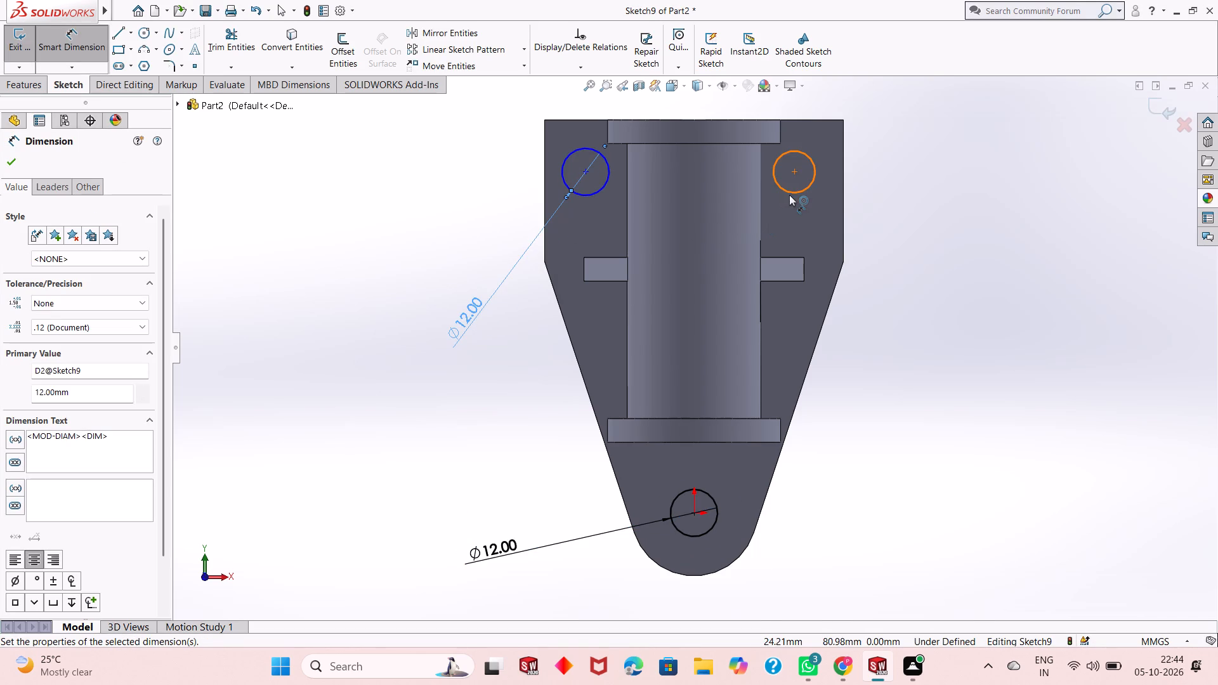
{"action": "left_click_drag", "start_coordinate": [789, 195], "coordinate": [797, 197]}
{"action": "left_click", "coordinate": [931, 293]}
{"action": "type", "text": "12"}
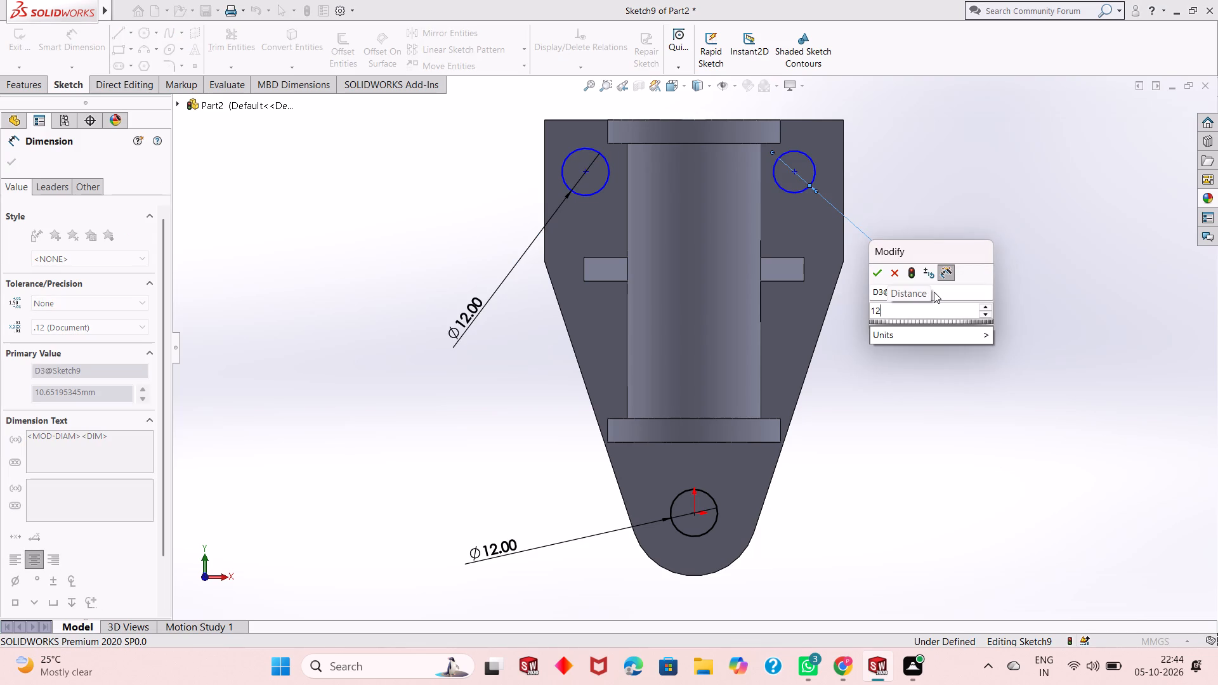
{"action": "key", "text": "Return"}
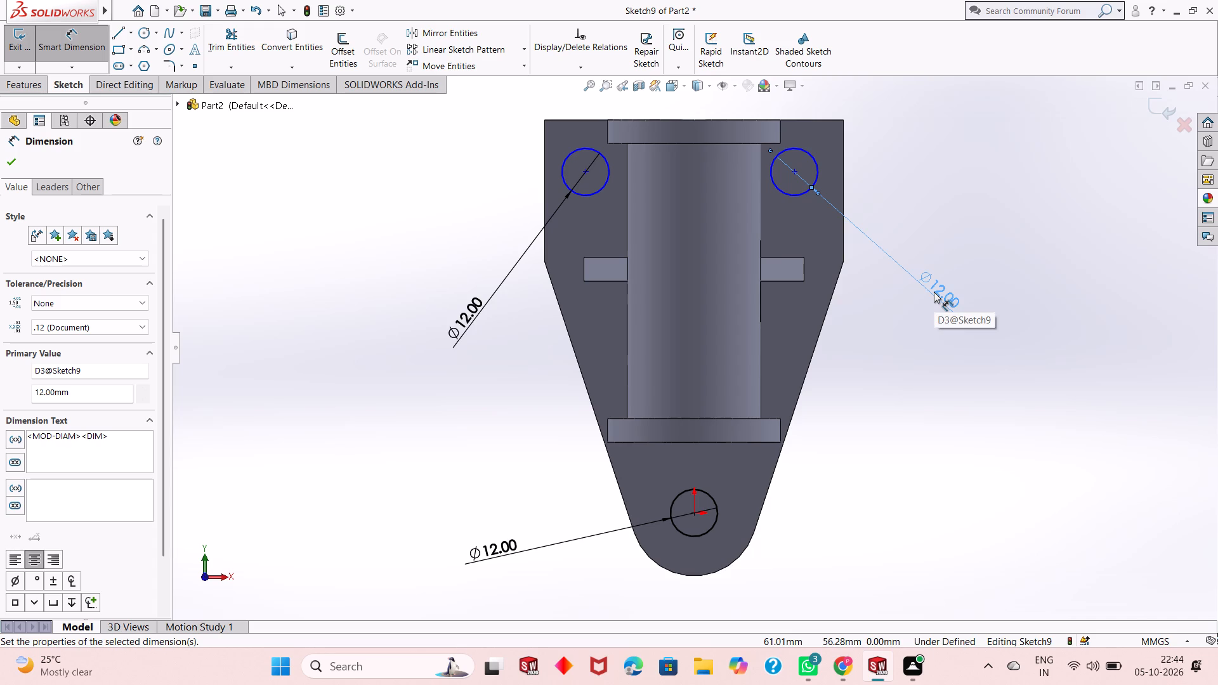
Dimension the centres of both upper circles 18 mm below the plate's top edge.
{"action": "scroll", "coordinate": [816, 457], "scroll_direction": "up", "scroll_amount": 2}
{"action": "scroll", "coordinate": [683, 182], "scroll_direction": "down", "scroll_amount": 4}
{"action": "scroll", "coordinate": [664, 306], "scroll_direction": "down", "scroll_amount": 1}
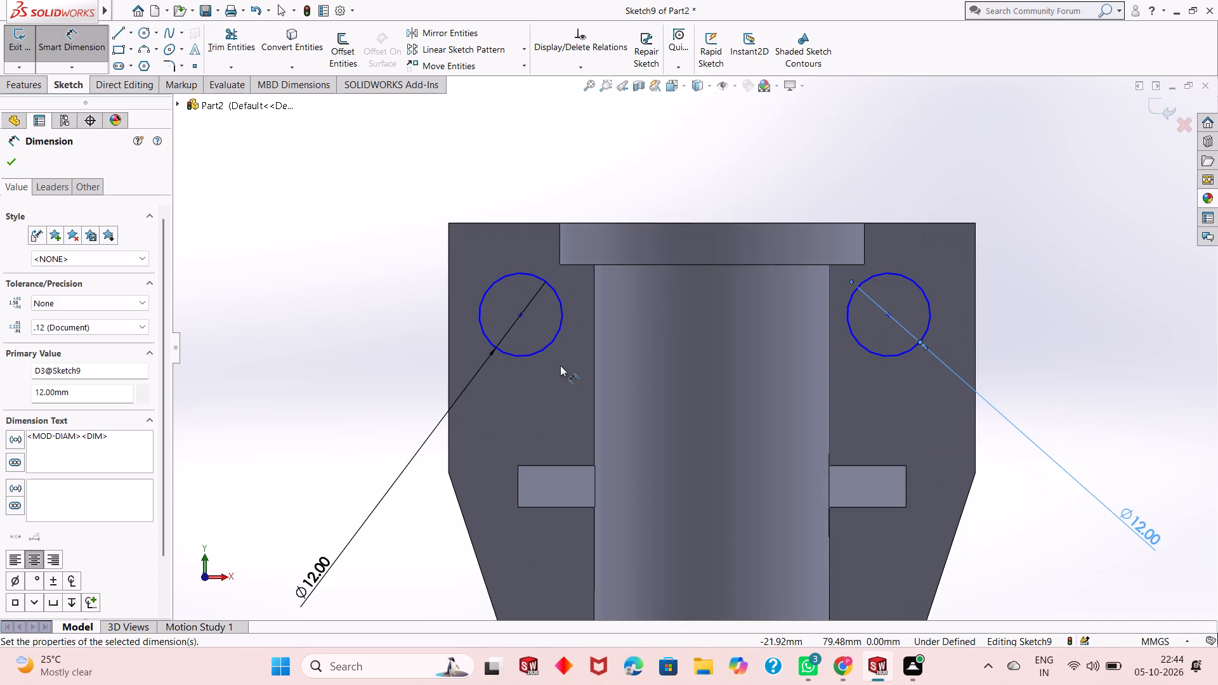
{"action": "scroll", "coordinate": [548, 356], "scroll_direction": "down", "scroll_amount": 1}
{"action": "left_click", "coordinate": [526, 306]}
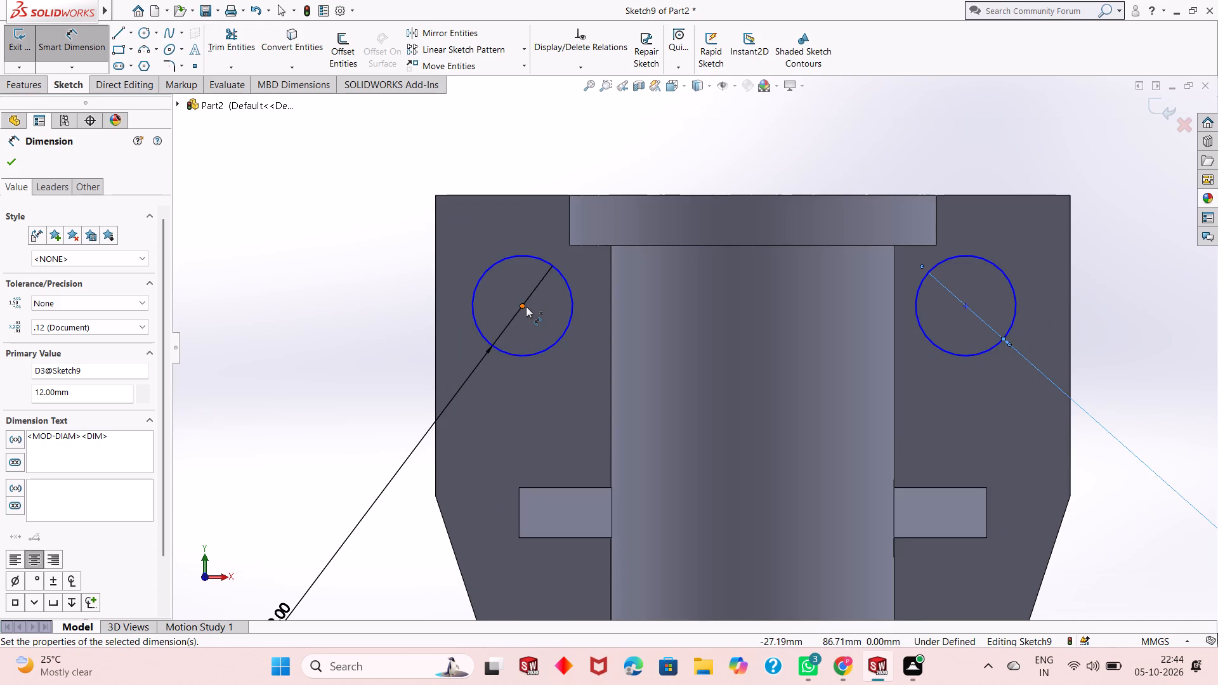
{"action": "left_click", "coordinate": [520, 195]}
{"action": "left_click", "coordinate": [400, 214]}
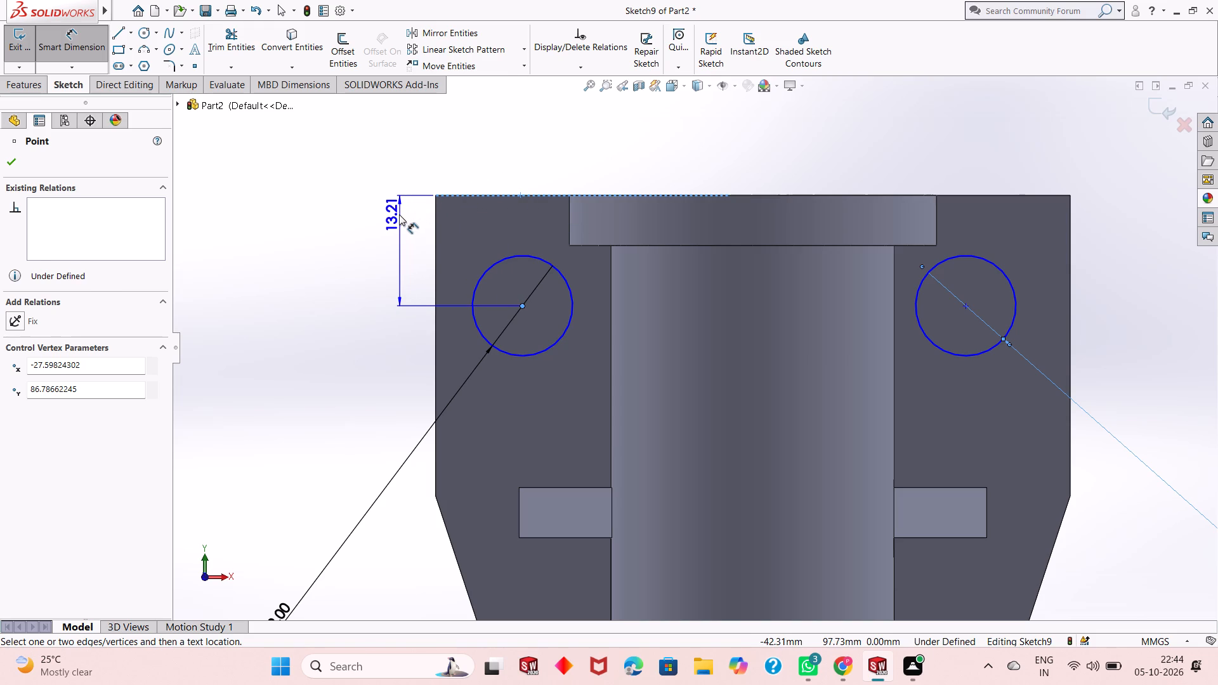
{"action": "type", "text": "18"}
{"action": "key", "text": "Return"}
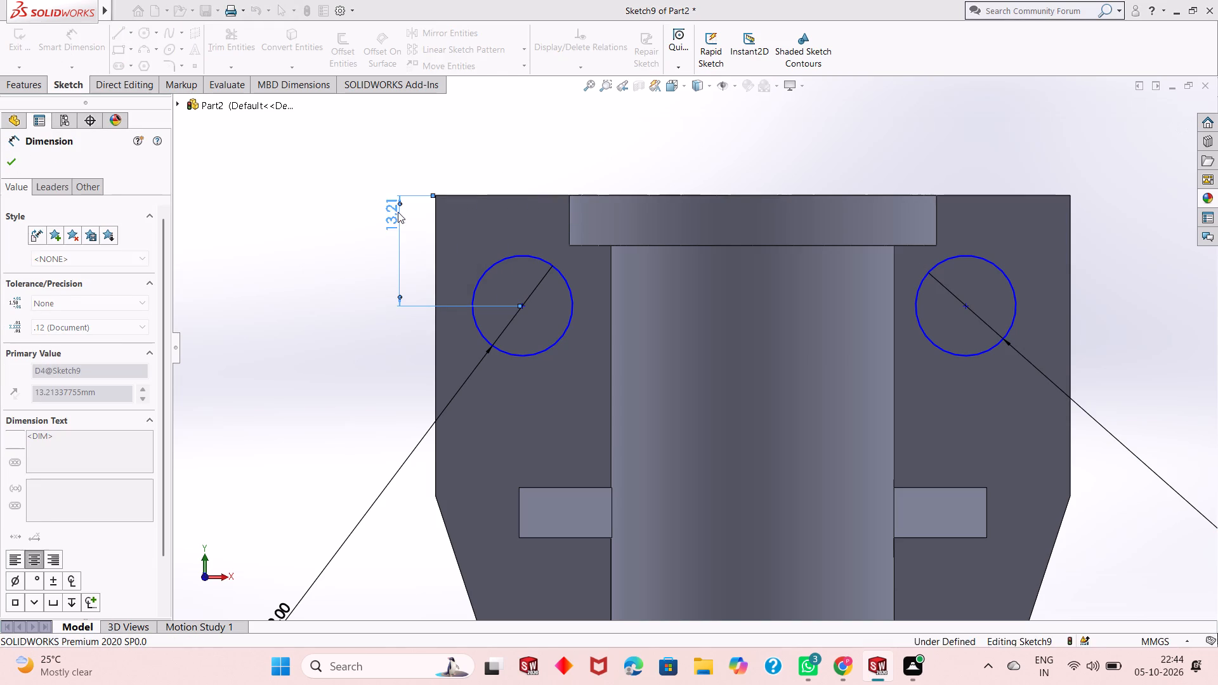
{"action": "left_click", "coordinate": [967, 303]}
{"action": "left_click", "coordinate": [984, 192]}
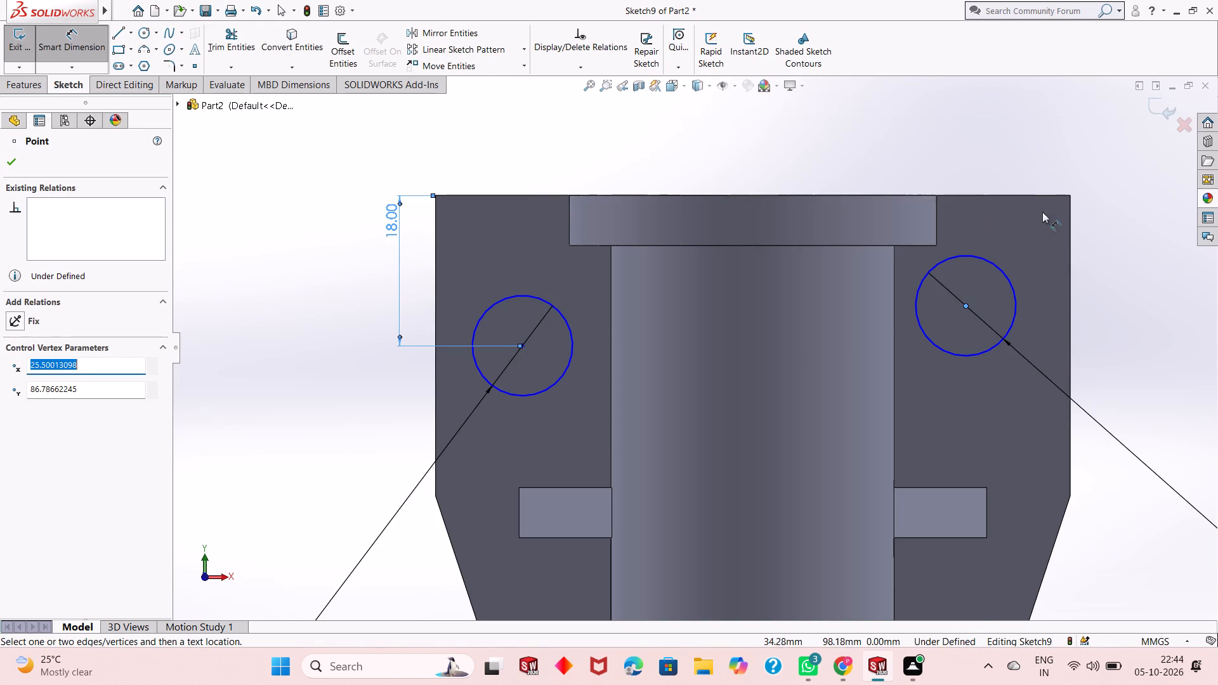
{"action": "left_click", "coordinate": [1040, 195]}
{"action": "left_click", "coordinate": [1151, 266]}
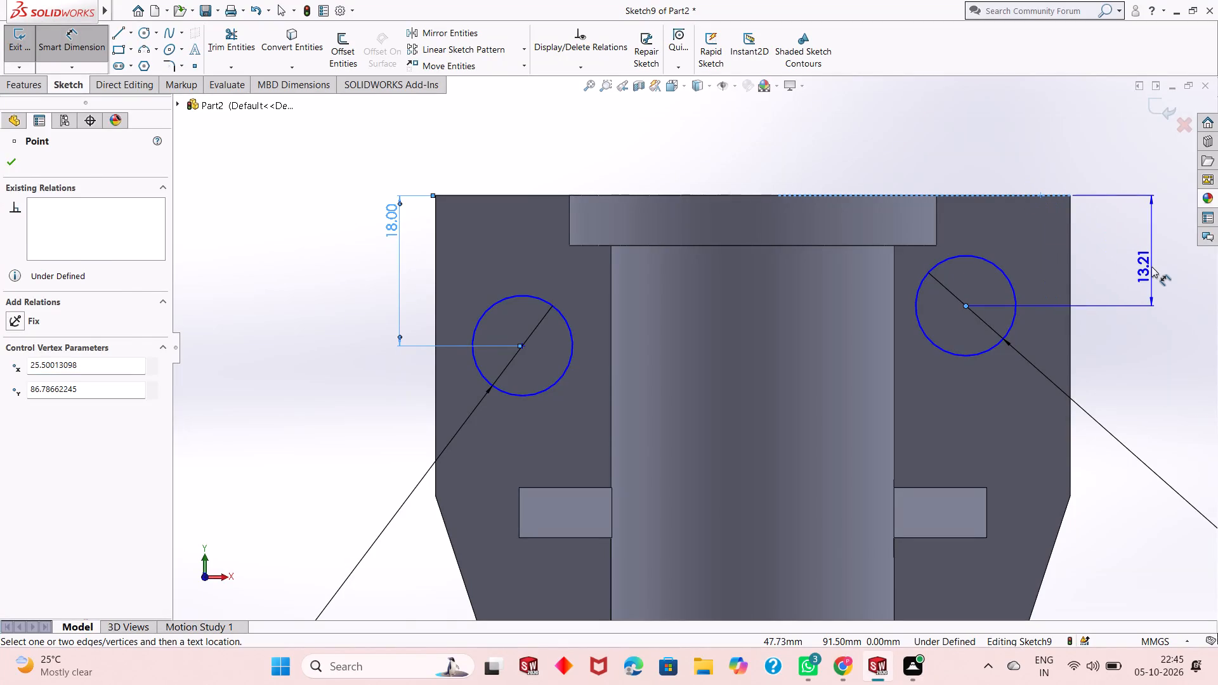
{"action": "type", "text": "18"}
{"action": "key", "text": "Return"}
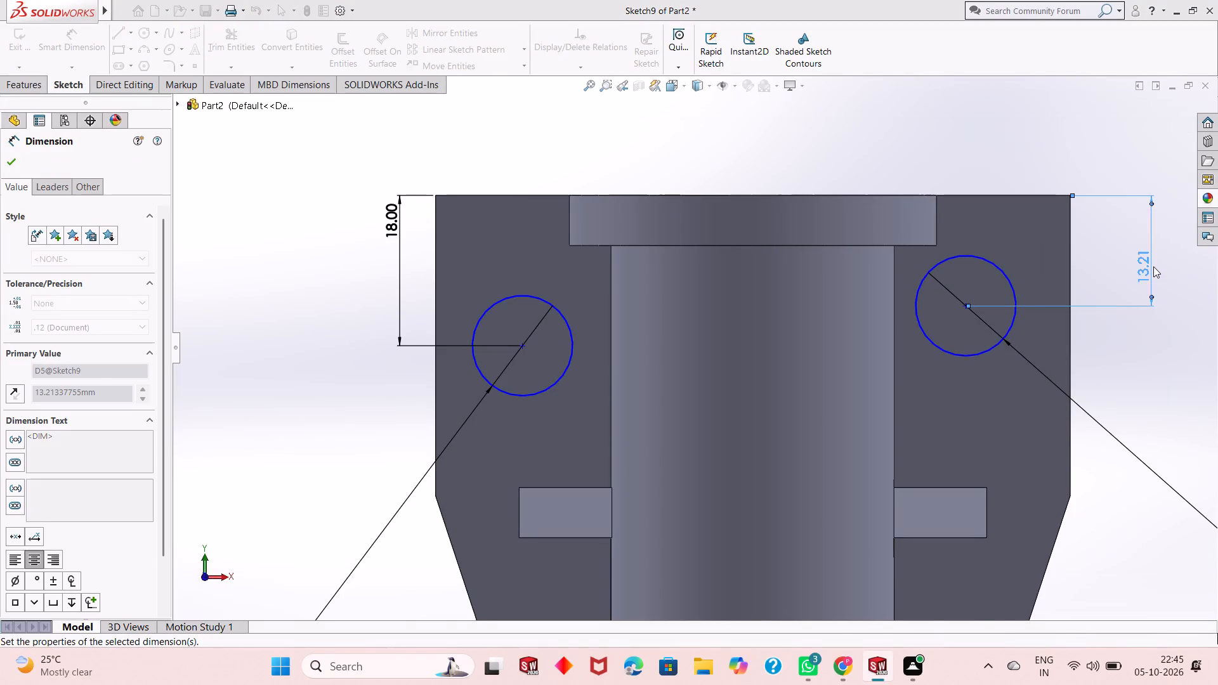
Dimension each upper circle's centre 16 mm from the nearest vertical side edge of the plate.
{"action": "scroll", "coordinate": [547, 352], "scroll_direction": "up", "scroll_amount": 2}
{"action": "scroll", "coordinate": [593, 339], "scroll_direction": "down", "scroll_amount": 1}
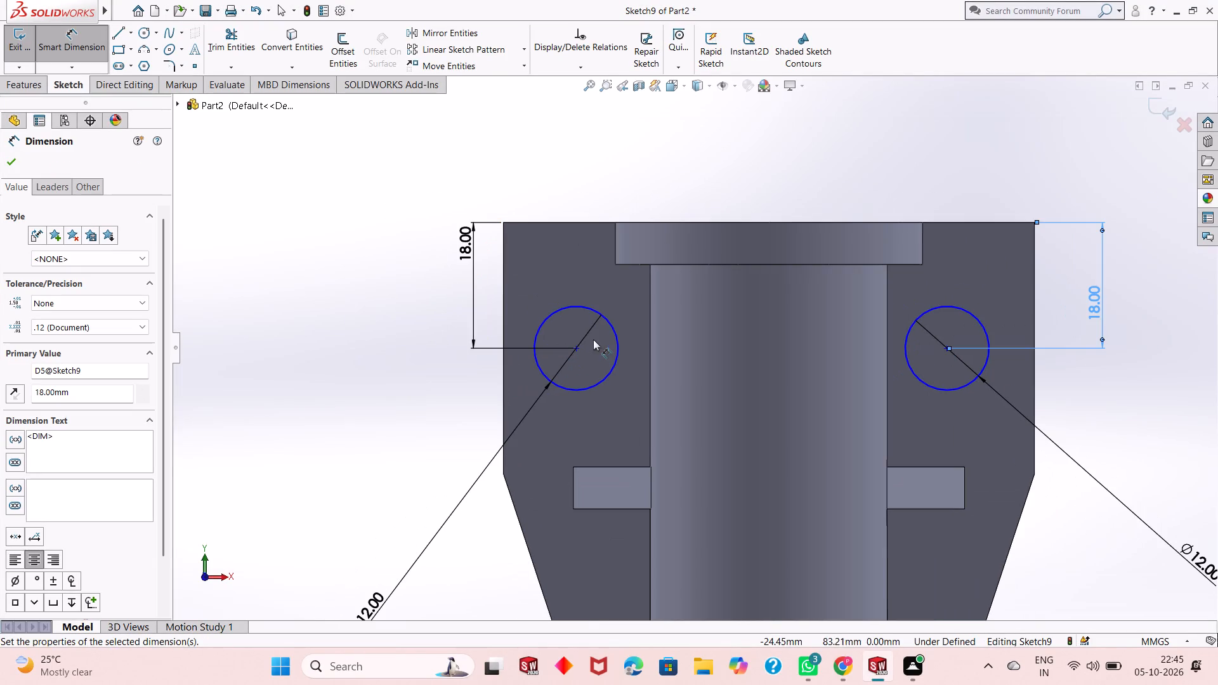
{"action": "left_click", "coordinate": [577, 348]}
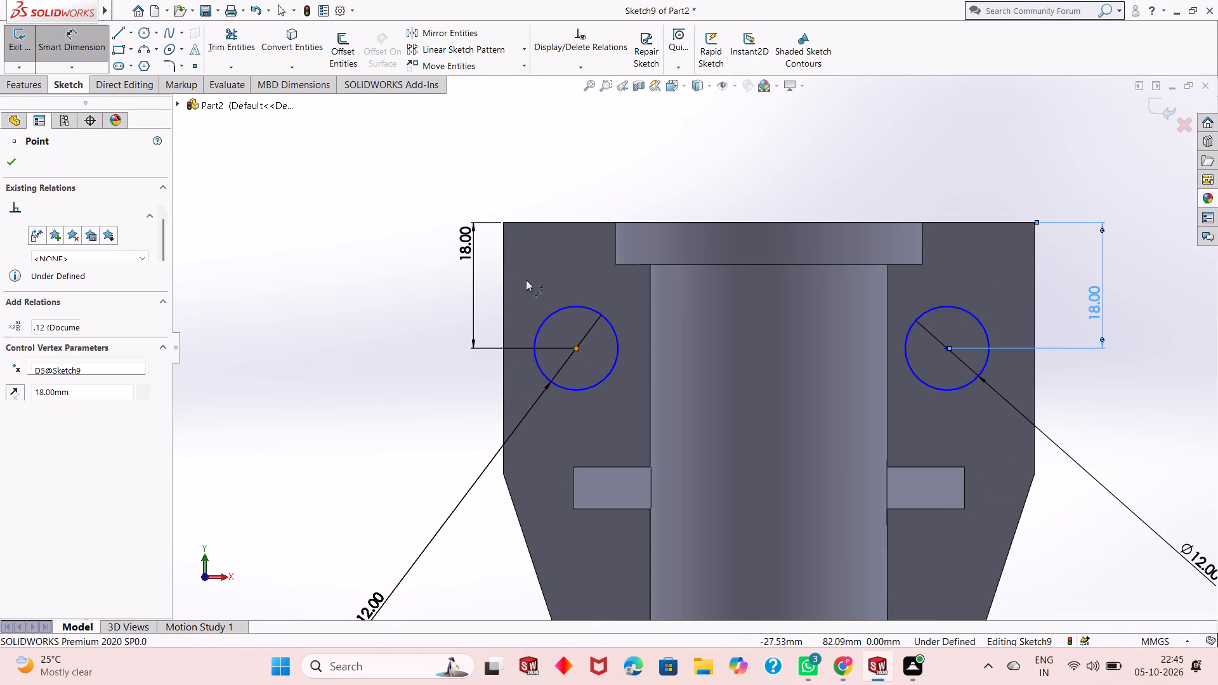
{"action": "left_click", "coordinate": [504, 299]}
{"action": "left_click", "coordinate": [516, 164]}
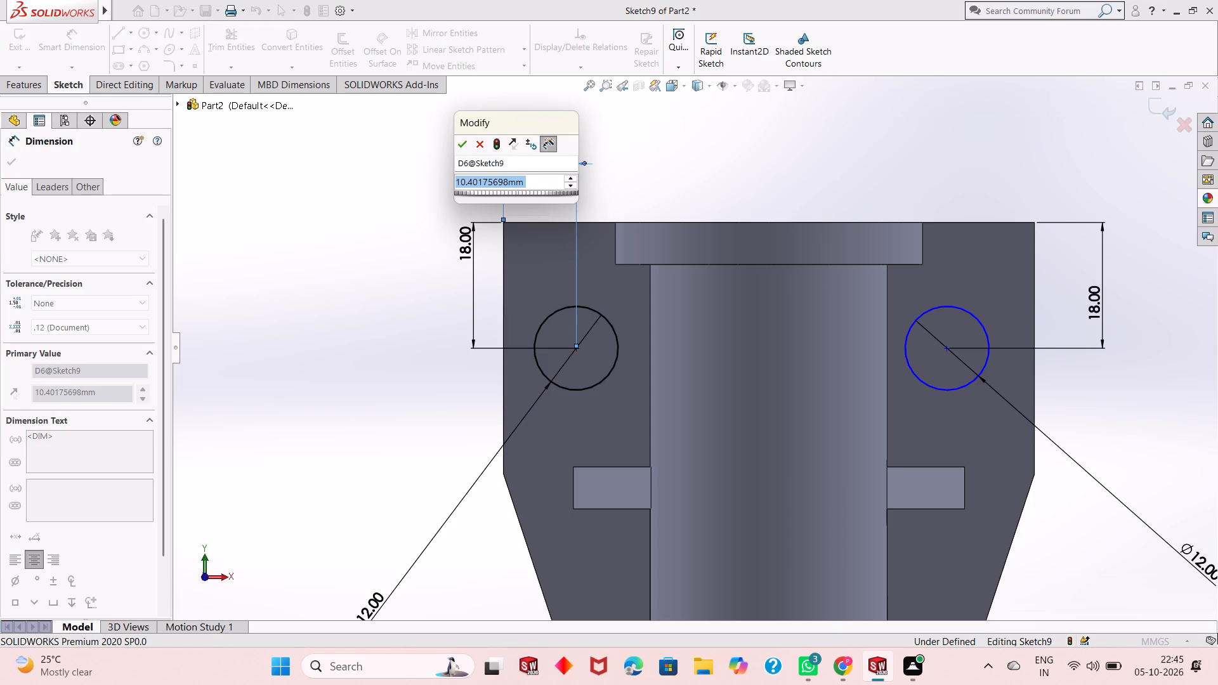
{"action": "type", "text": "16"}
{"action": "key", "text": "Return"}
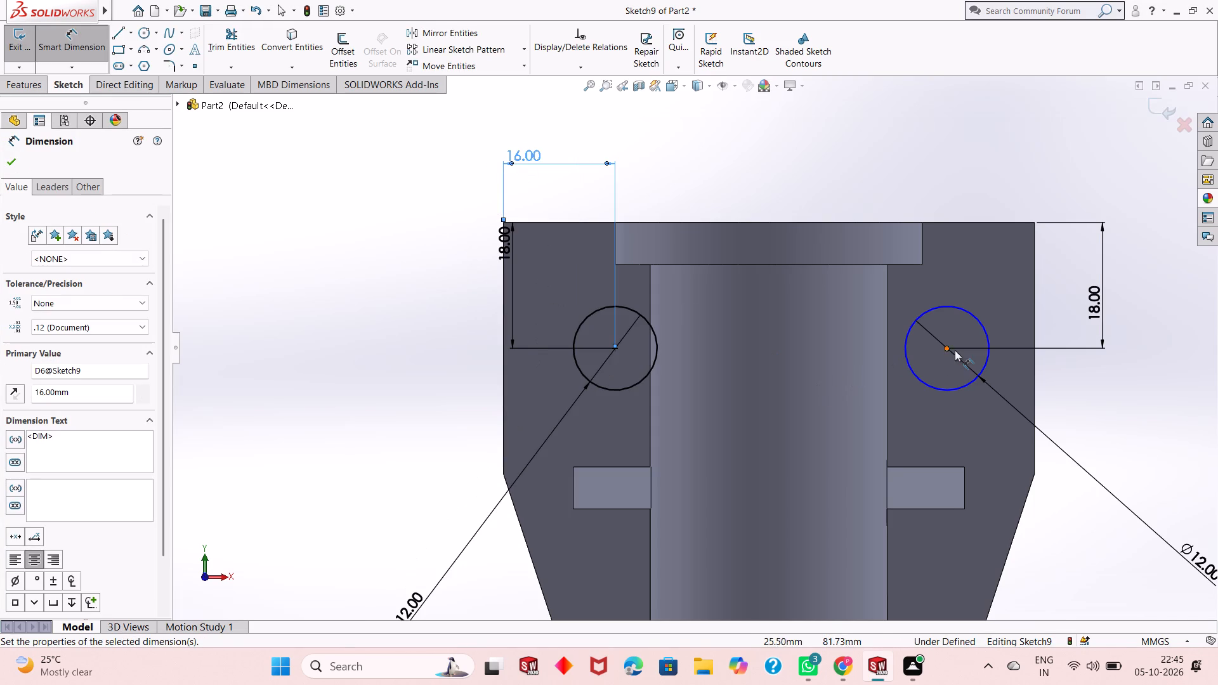
{"action": "left_click", "coordinate": [950, 350]}
{"action": "left_click", "coordinate": [1034, 306]}
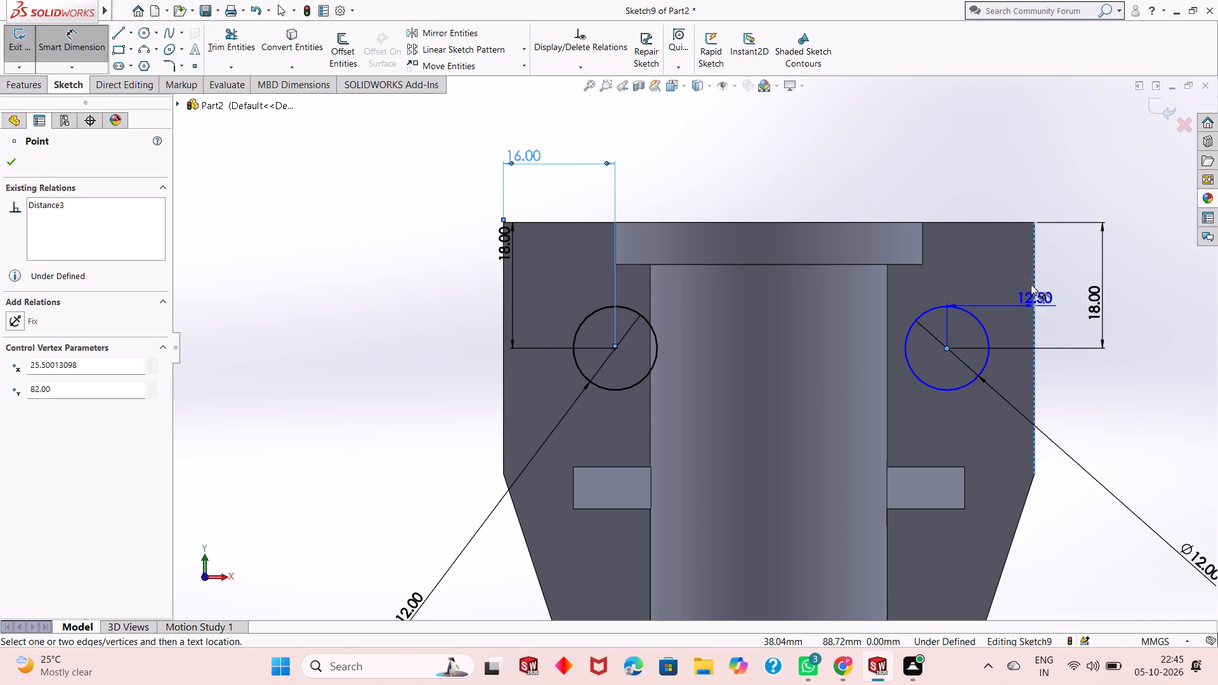
{"action": "left_click", "coordinate": [990, 186]}
{"action": "type", "text": "16"}
{"action": "key", "text": "Return"}
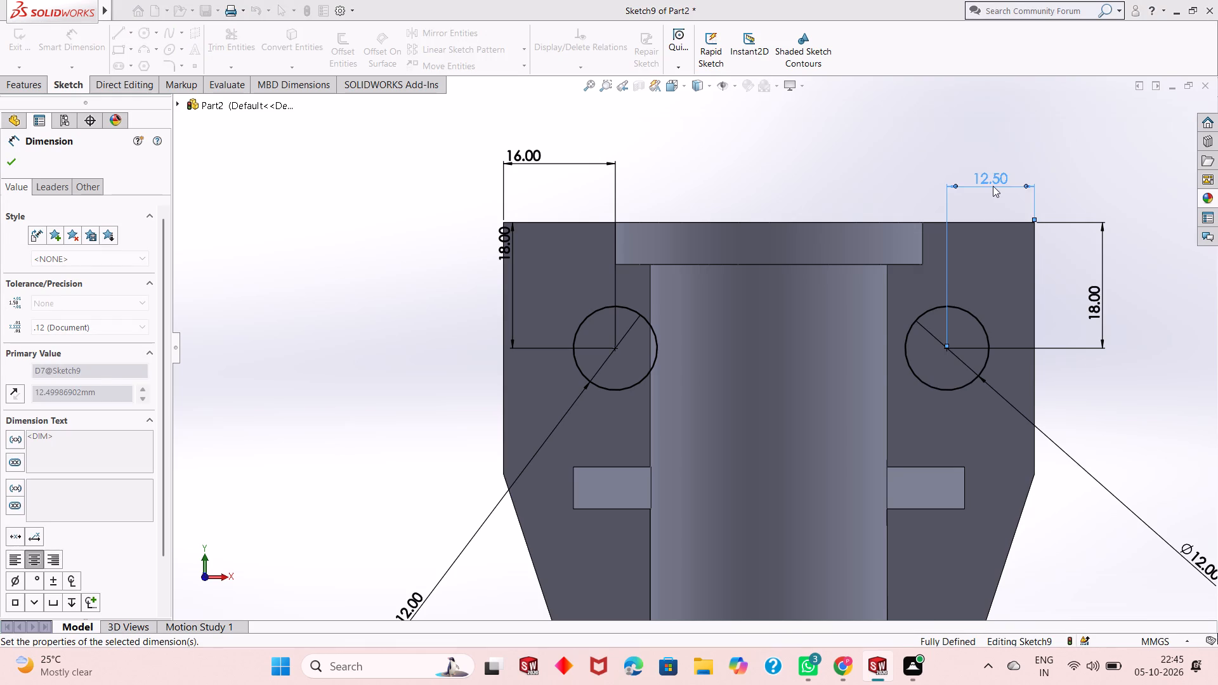
Cut the three 12 mm circles through the plate with a 6 mm blind Extruded Cut.
{"action": "scroll", "coordinate": [749, 383], "scroll_direction": "up", "scroll_amount": 1}
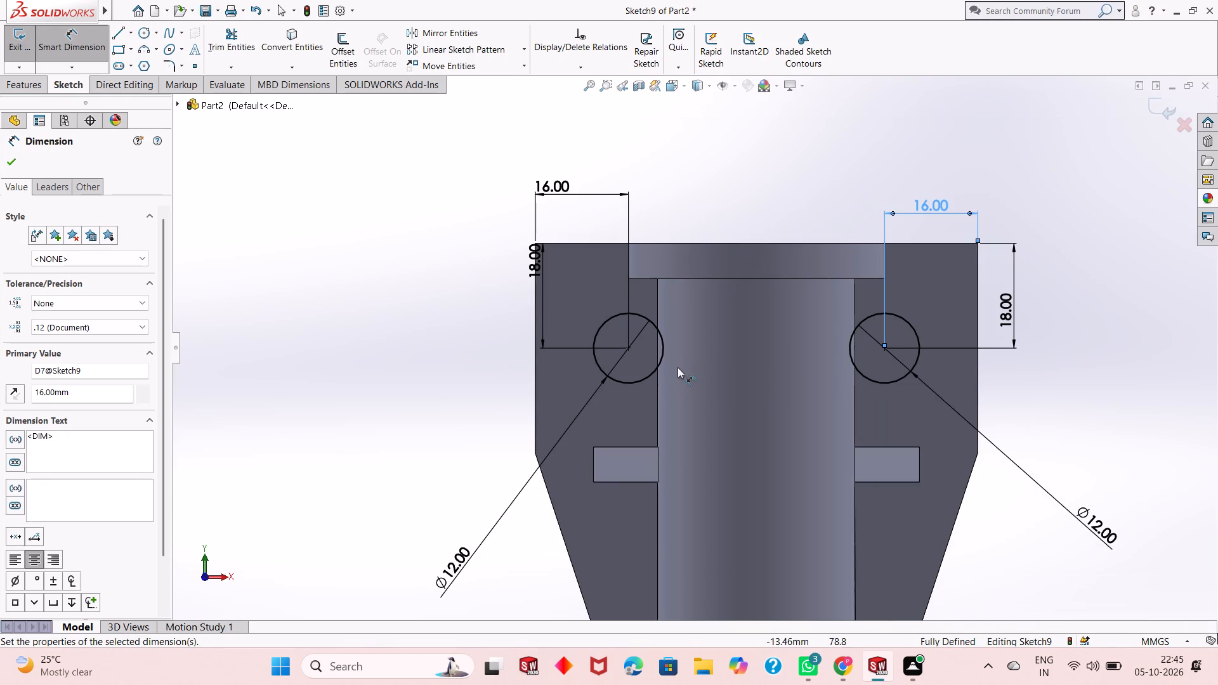
{"action": "middle_click_drag", "start_coordinate": [447, 406], "coordinate": [449, 415]}
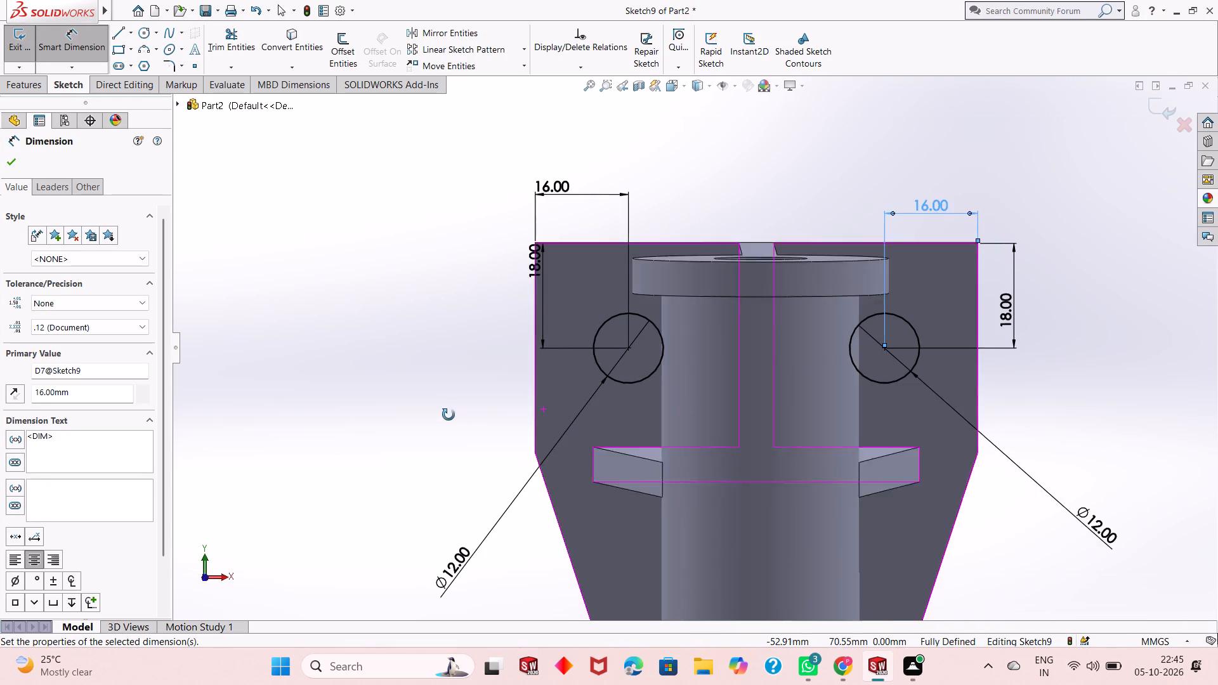
{"action": "middle_click_drag", "start_coordinate": [449, 415], "coordinate": [476, 449]}
{"action": "right_click", "coordinate": [392, 316]}
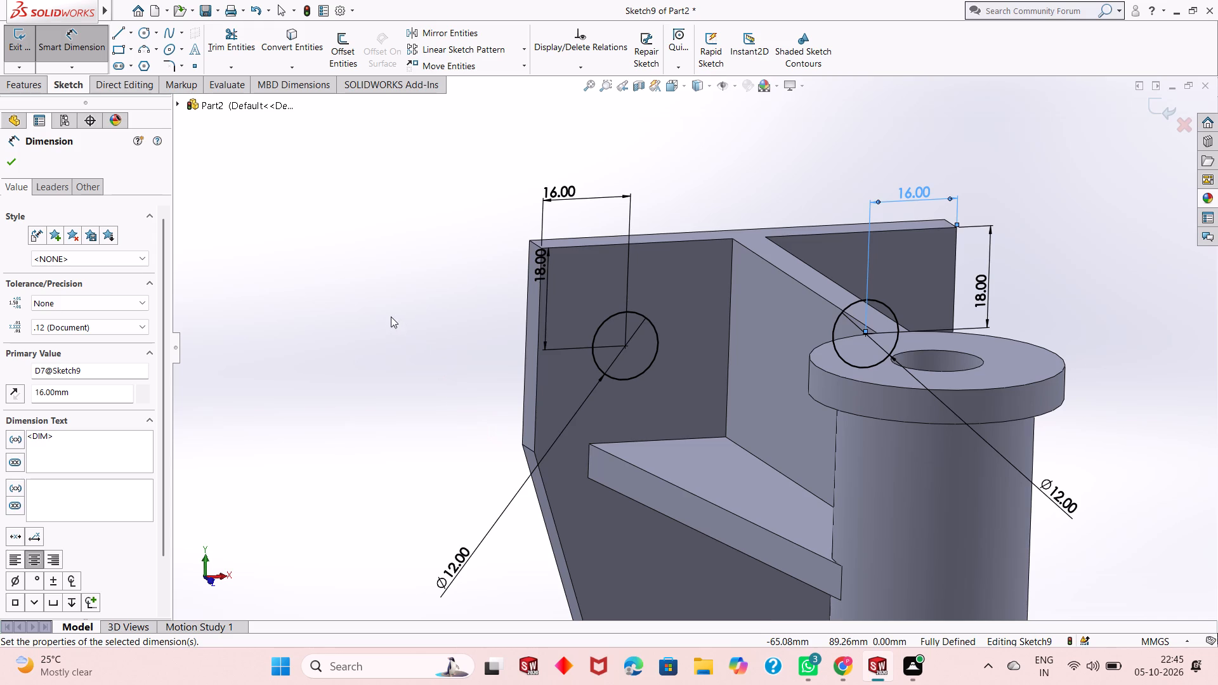
{"action": "left_click", "coordinate": [413, 361]}
{"action": "scroll", "coordinate": [579, 386], "scroll_direction": "up", "scroll_amount": 3}
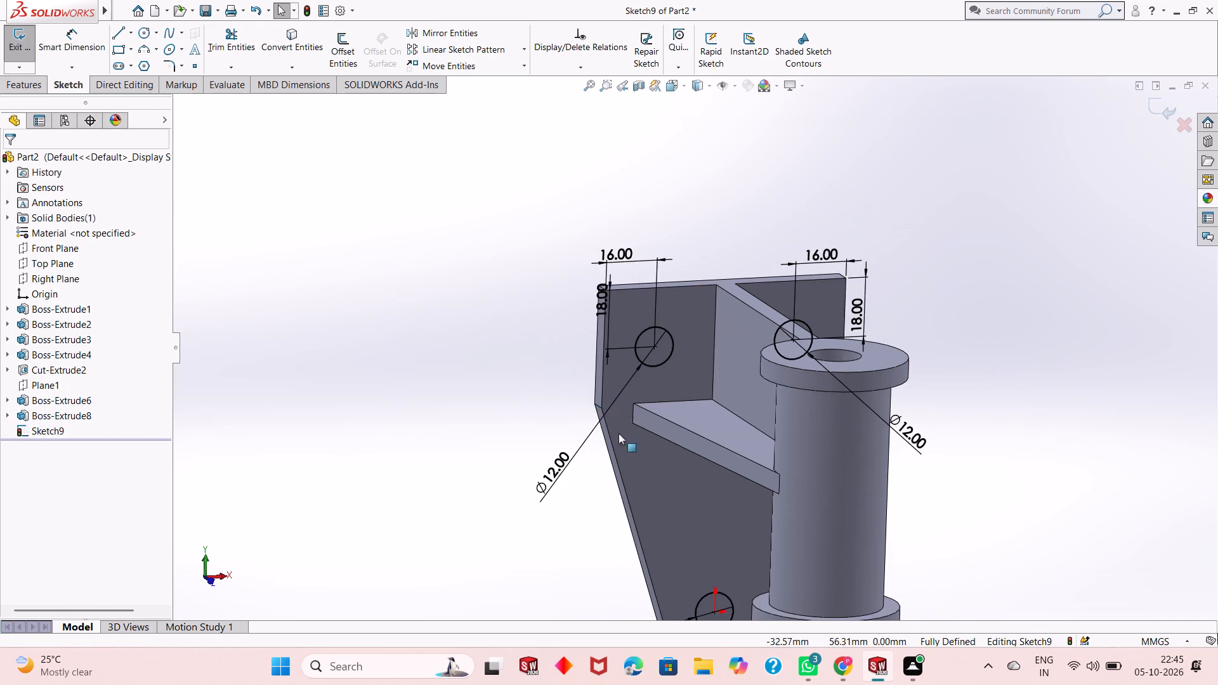
{"action": "scroll", "coordinate": [619, 433], "scroll_direction": "up", "scroll_amount": 2}
{"action": "scroll", "coordinate": [793, 499], "scroll_direction": "down", "scroll_amount": 1}
{"action": "left_click", "coordinate": [32, 87]}
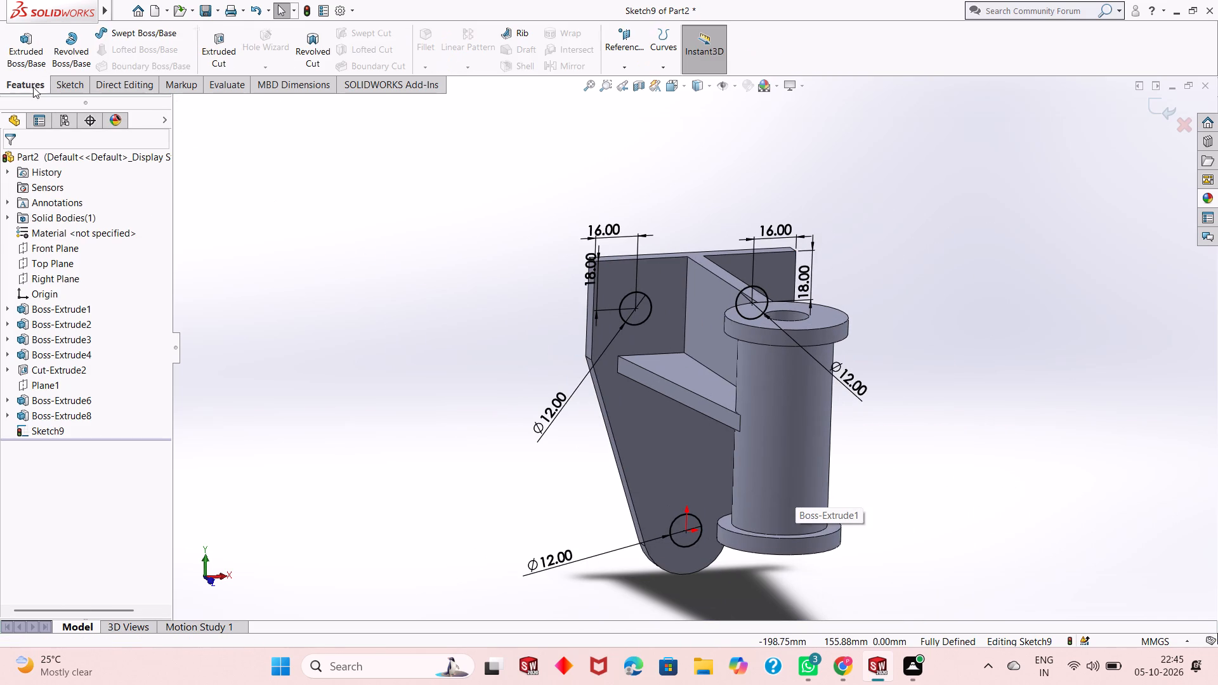
{"action": "left_click", "coordinate": [228, 48]}
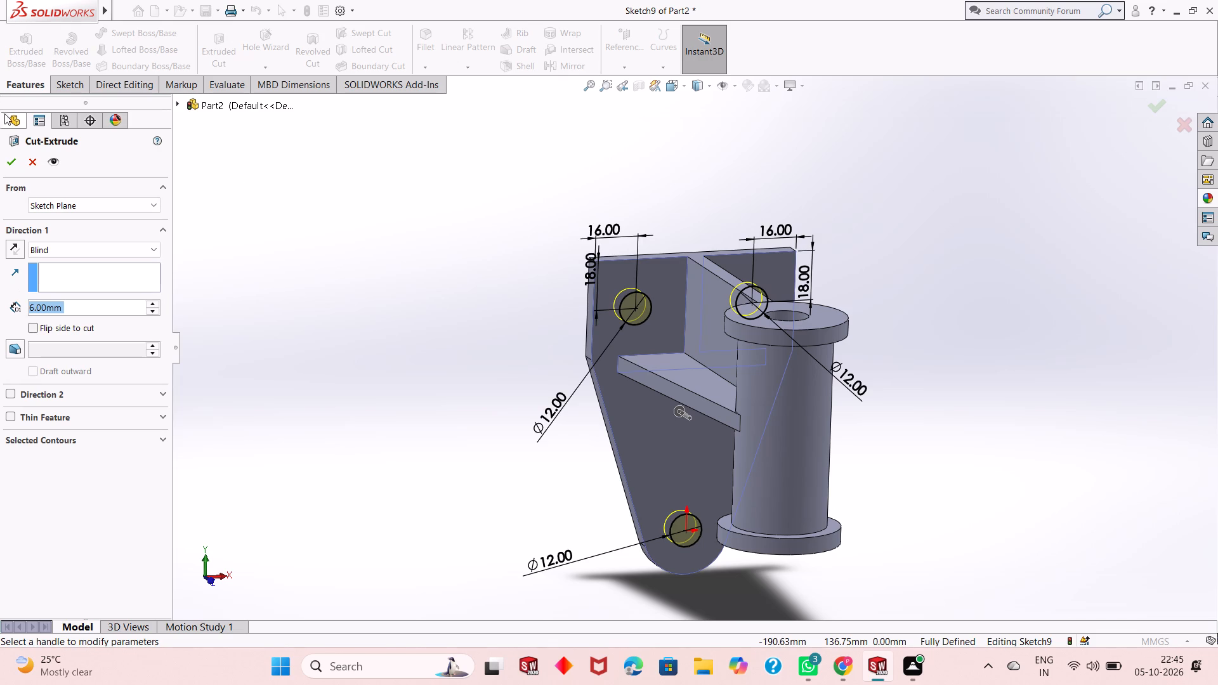
{"action": "left_click", "coordinate": [13, 164]}
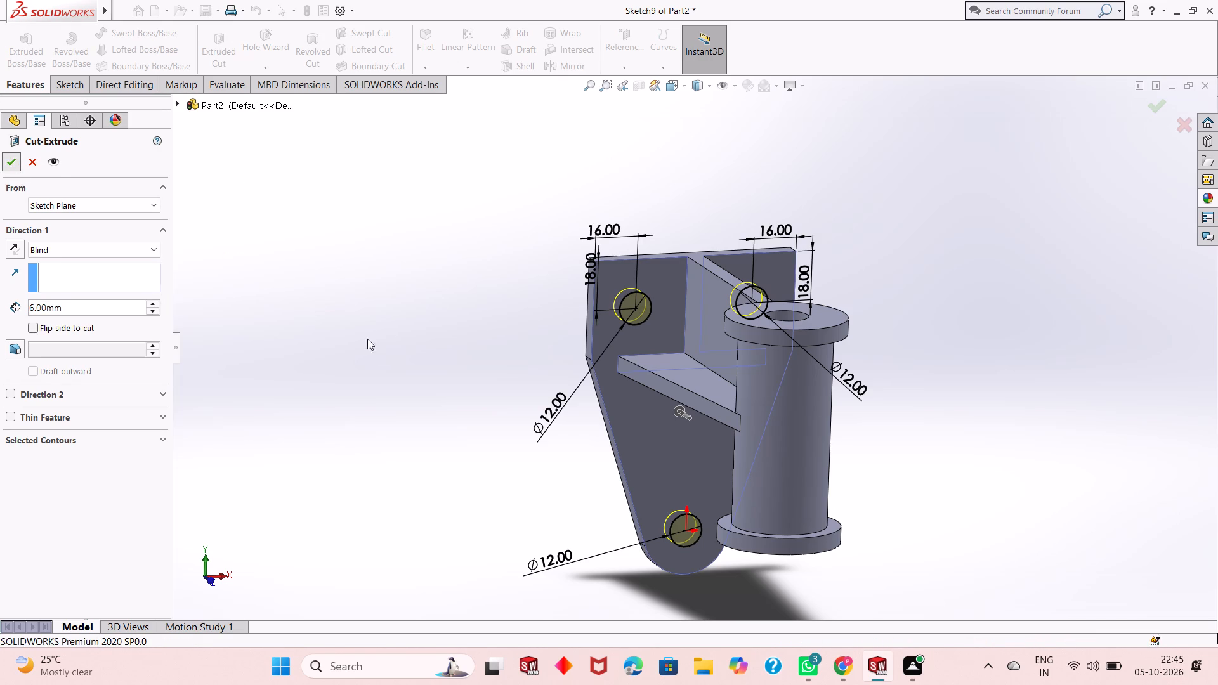
{"action": "left_click", "coordinate": [407, 360]}
Examine the bracket from several sides, checking the plate's holes and the junctions between the plate, web, rib and cylinder.
{"action": "scroll", "coordinate": [680, 471], "scroll_direction": "up", "scroll_amount": 2}
{"action": "middle_click_drag", "start_coordinate": [844, 435], "coordinate": [842, 437]}
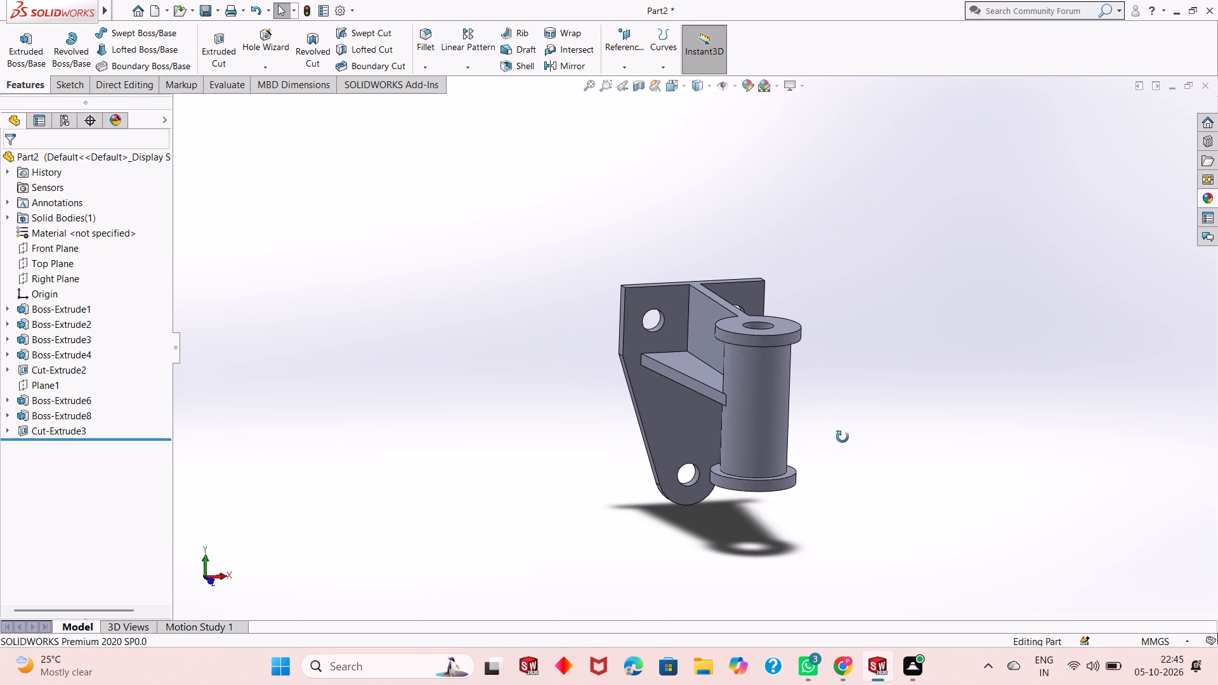
{"action": "middle_click_drag", "start_coordinate": [842, 437], "coordinate": [870, 385]}
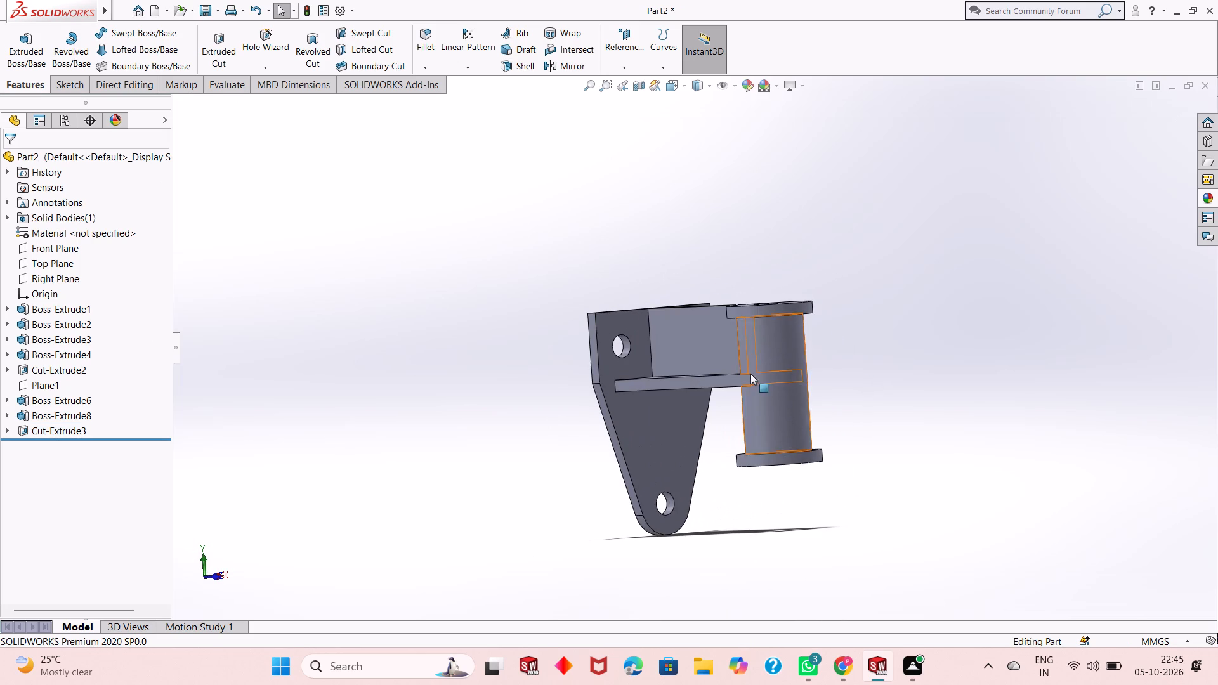
{"action": "scroll", "coordinate": [695, 361], "scroll_direction": "down", "scroll_amount": 6}
{"action": "scroll", "coordinate": [547, 382], "scroll_direction": "down", "scroll_amount": 4}
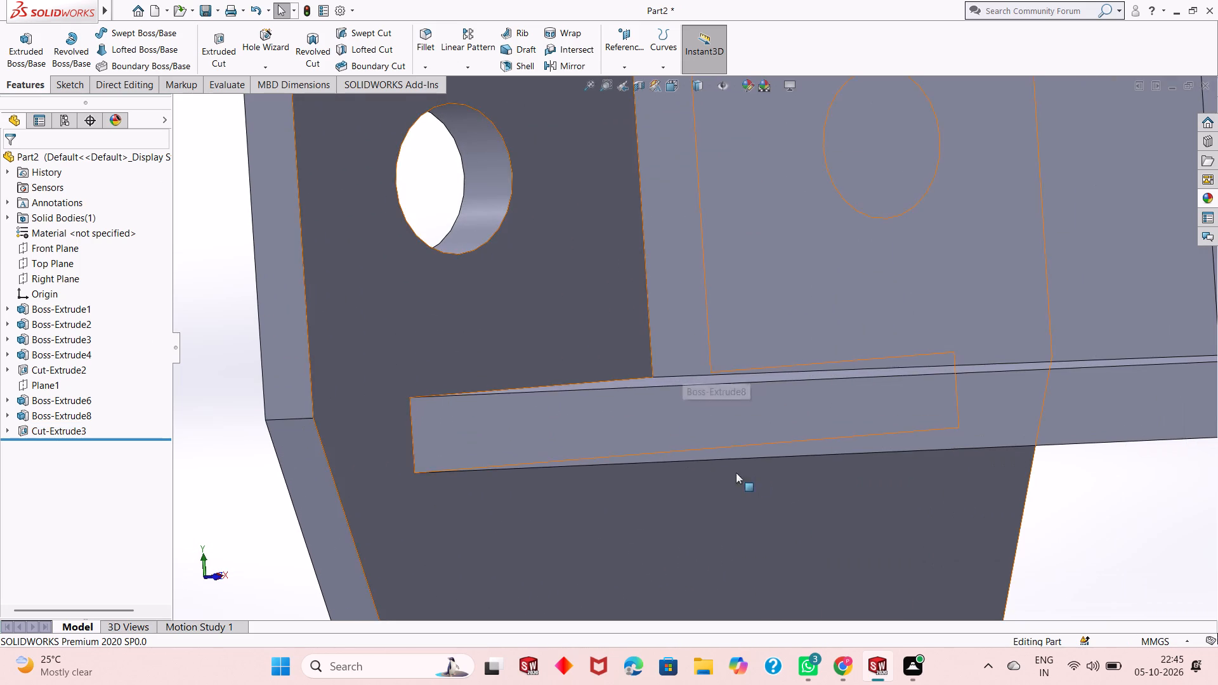
{"action": "scroll", "coordinate": [706, 457], "scroll_direction": "up", "scroll_amount": 1}
{"action": "scroll", "coordinate": [662, 431], "scroll_direction": "up", "scroll_amount": 7}
{"action": "middle_click_drag", "start_coordinate": [727, 347], "coordinate": [735, 473]}
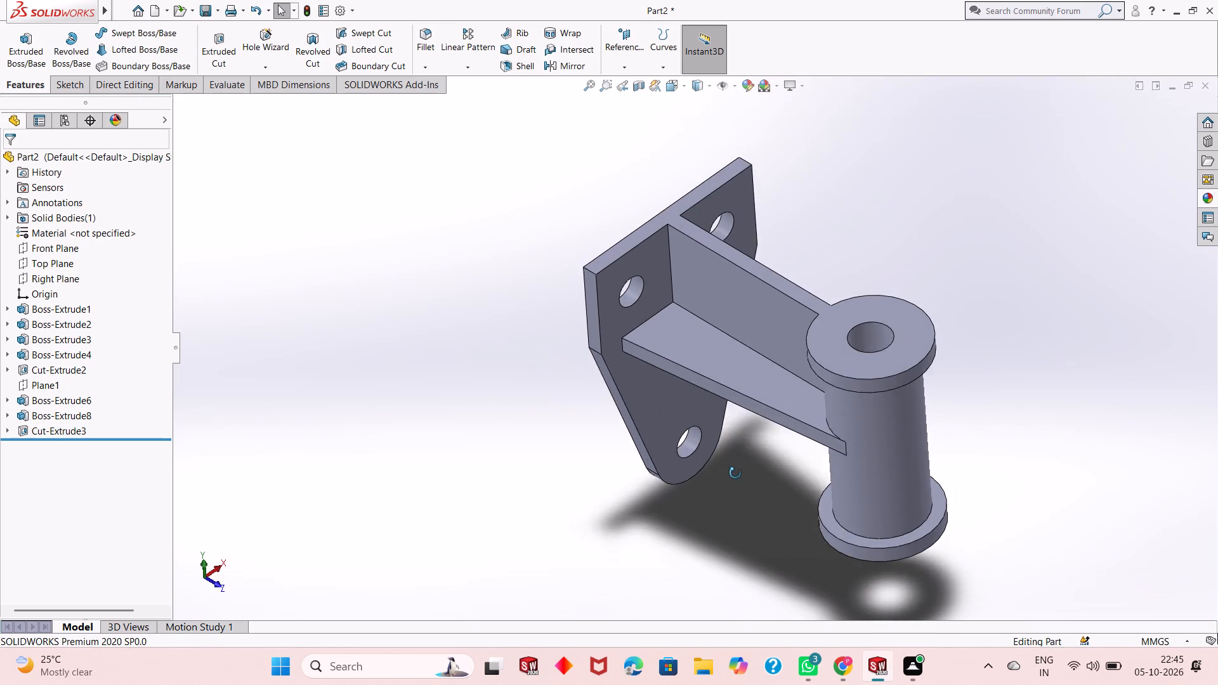
{"action": "middle_click_drag", "start_coordinate": [735, 473], "coordinate": [704, 367]}
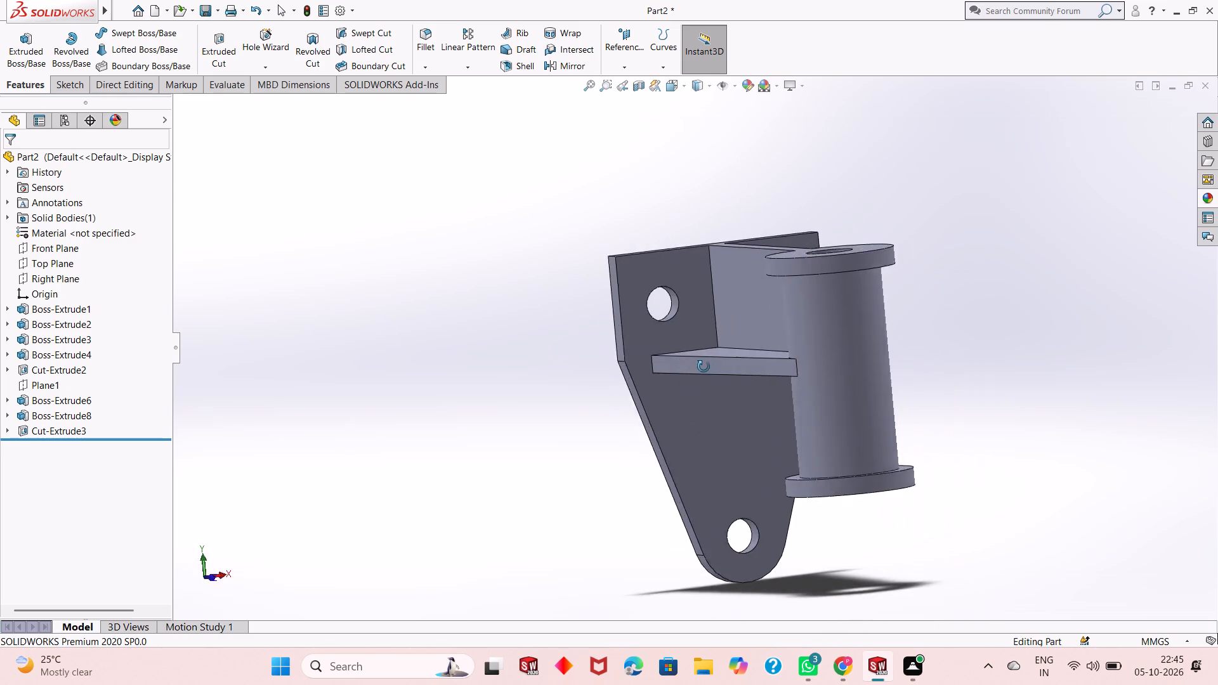
{"action": "middle_click_drag", "start_coordinate": [704, 367], "coordinate": [745, 318]}
{"action": "scroll", "coordinate": [659, 449], "scroll_direction": "down", "scroll_amount": 2}
{"action": "scroll", "coordinate": [705, 532], "scroll_direction": "up", "scroll_amount": 2}
{"action": "middle_click_drag", "start_coordinate": [735, 515], "coordinate": [737, 523]}
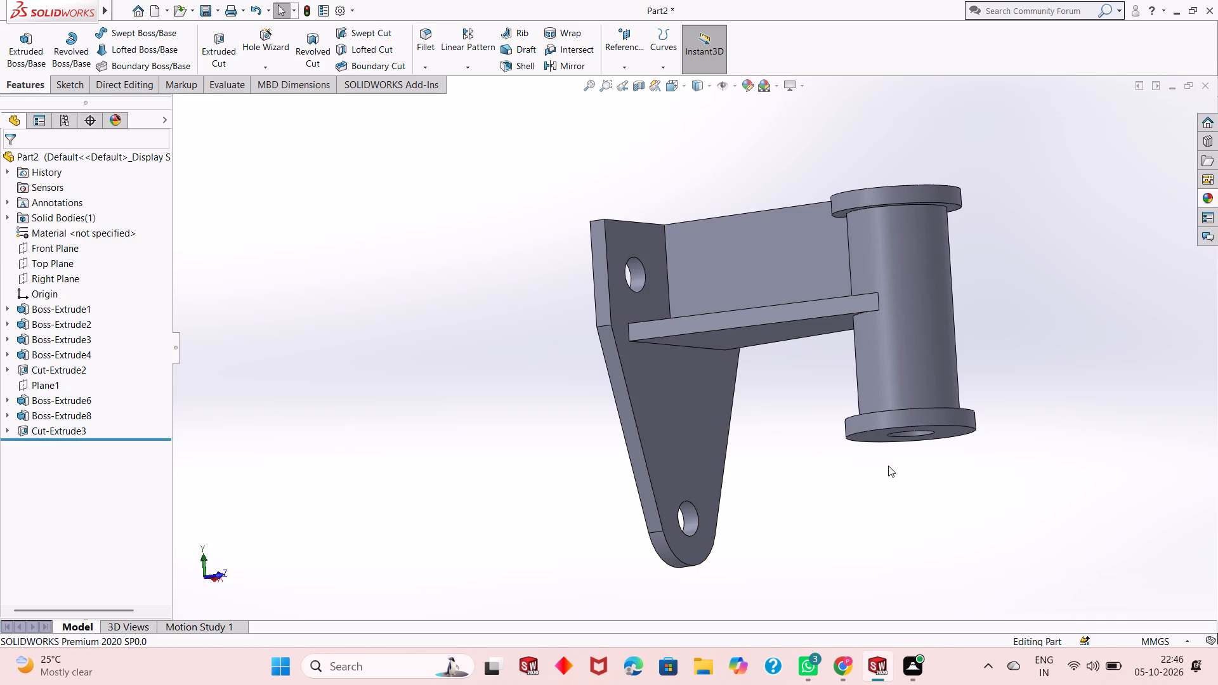
On the plate's cylinder-side face, sketch a rectangle about 17 mm wide and 36 mm tall, downward from the horizontal web's underside.
{"action": "left_click", "coordinate": [687, 433]}
{"action": "left_click", "coordinate": [743, 398]}
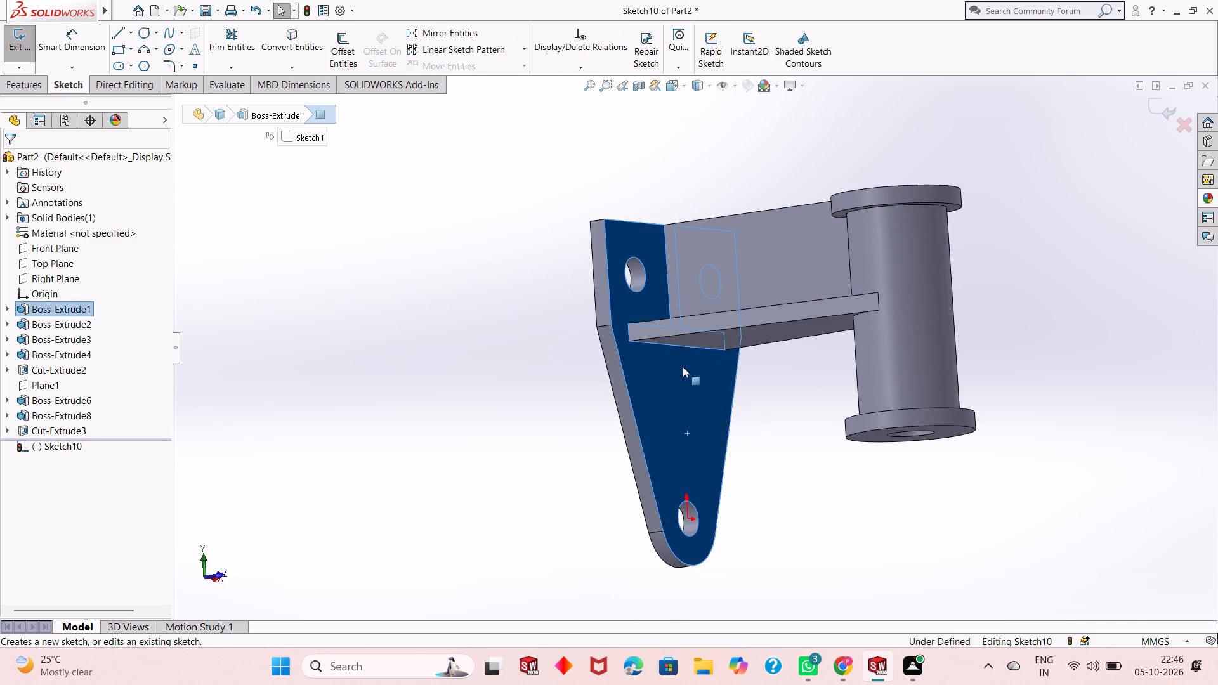
{"action": "left_click", "coordinate": [402, 287]}
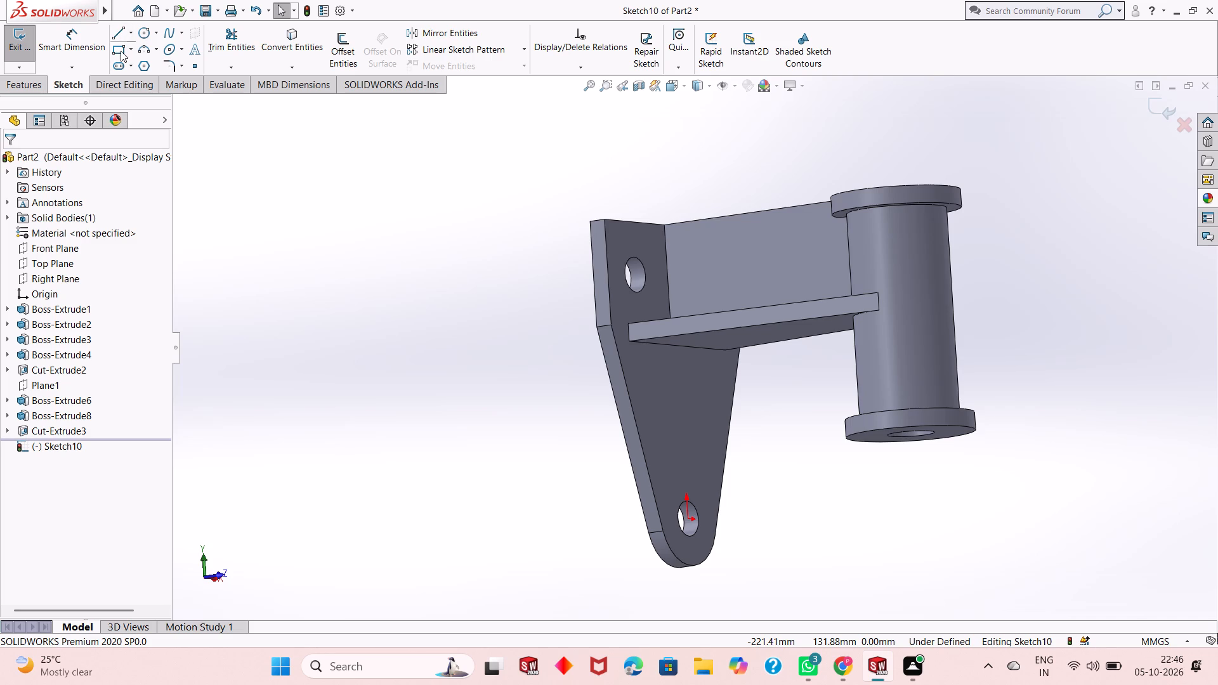
{"action": "left_click", "coordinate": [121, 51]}
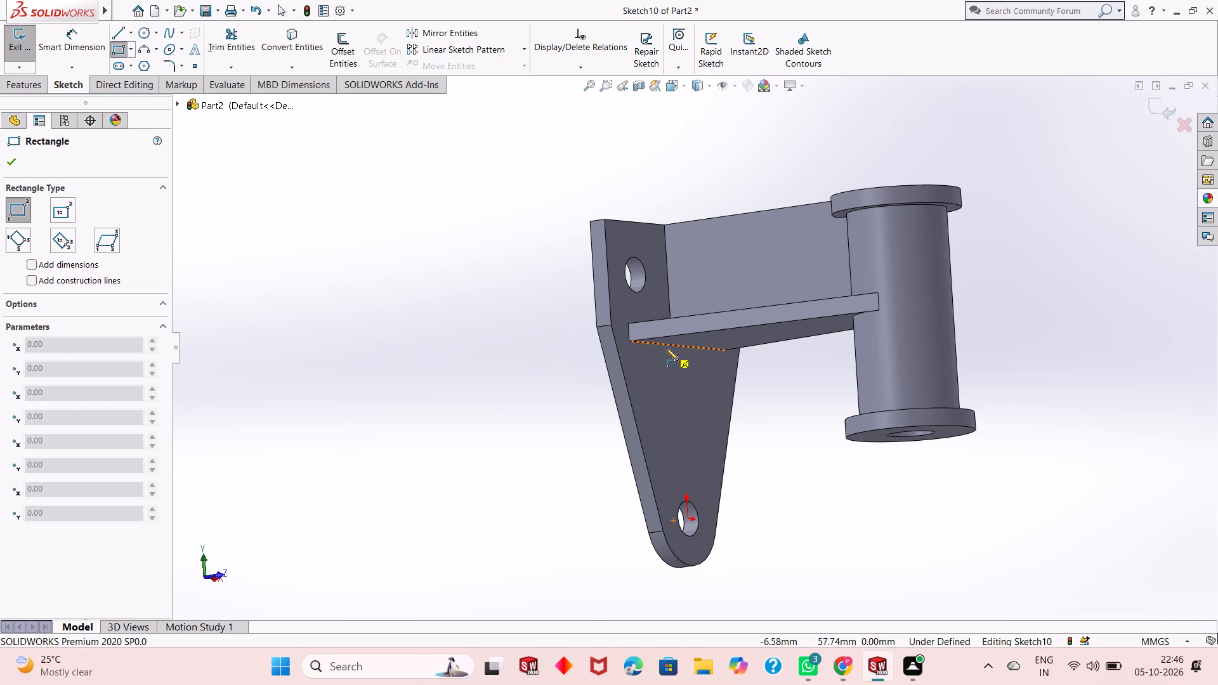
{"action": "left_click", "coordinate": [666, 348]}
{"action": "left_click", "coordinate": [702, 454]}
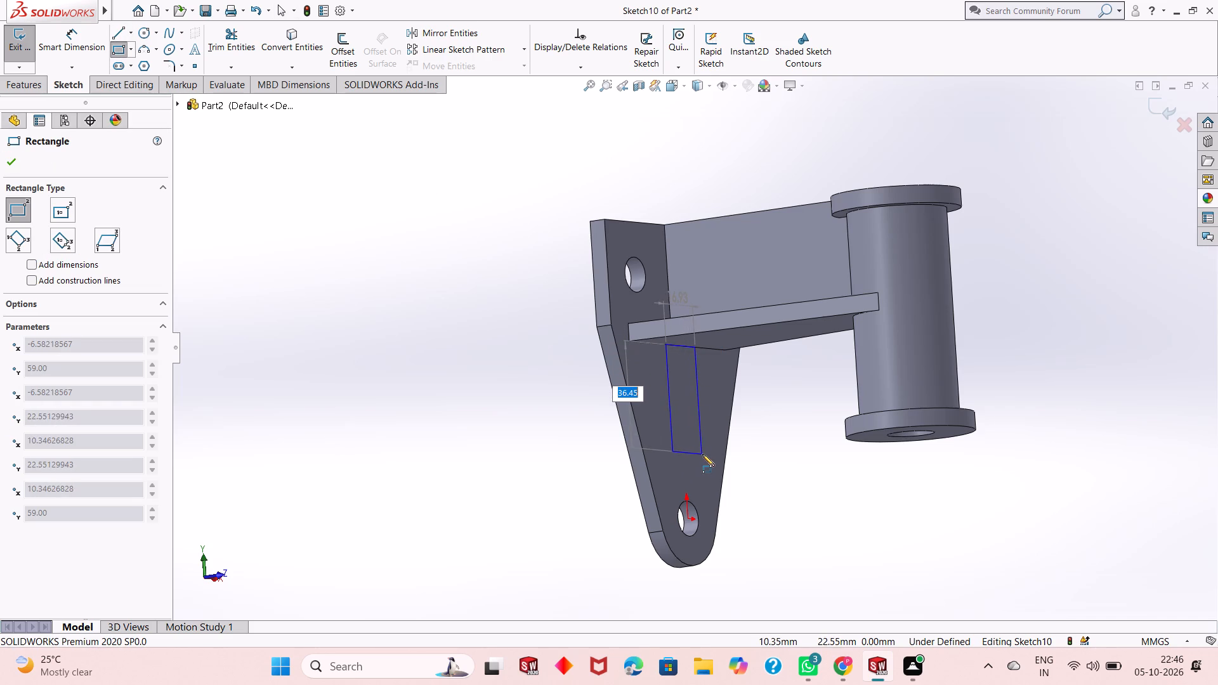
{"action": "right_click", "coordinate": [433, 377]}
{"action": "left_click", "coordinate": [445, 382]}
Dimension the width of the rectangle below the horizontal web as 6 mm.
{"action": "middle_click_drag", "start_coordinate": [700, 418], "coordinate": [700, 424]}
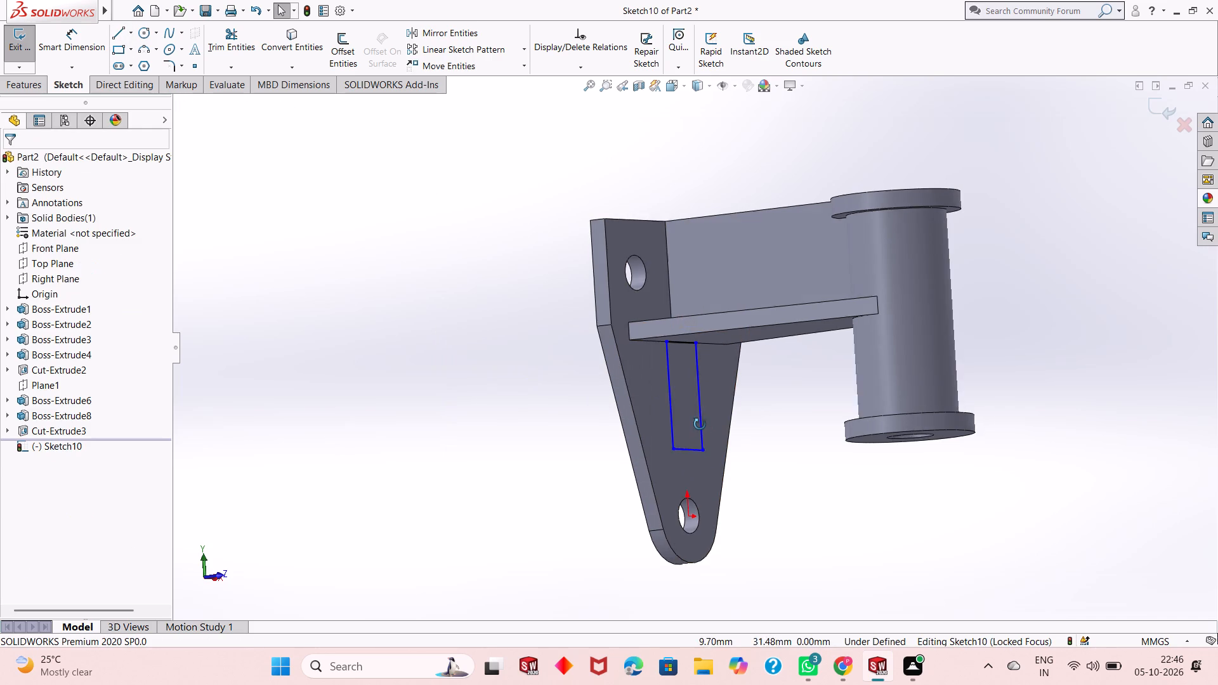
{"action": "middle_click_drag", "start_coordinate": [700, 424], "coordinate": [660, 444]}
{"action": "scroll", "coordinate": [790, 405], "scroll_direction": "down", "scroll_amount": 1}
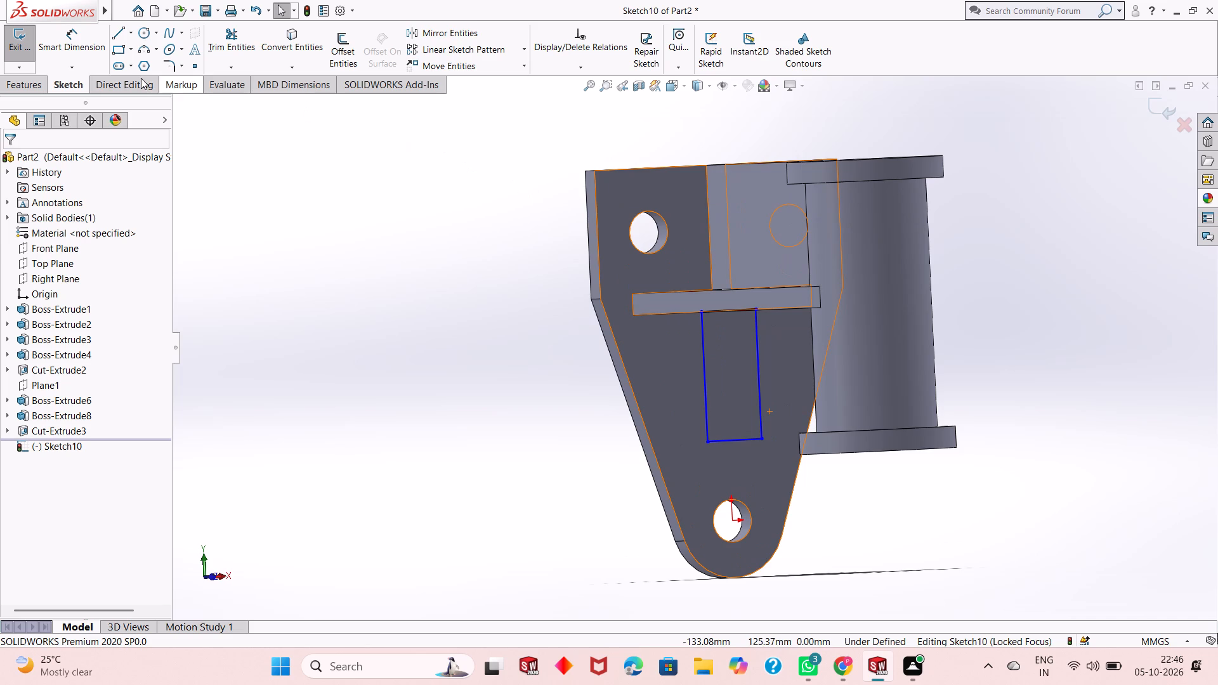
{"action": "left_click", "coordinate": [87, 47]}
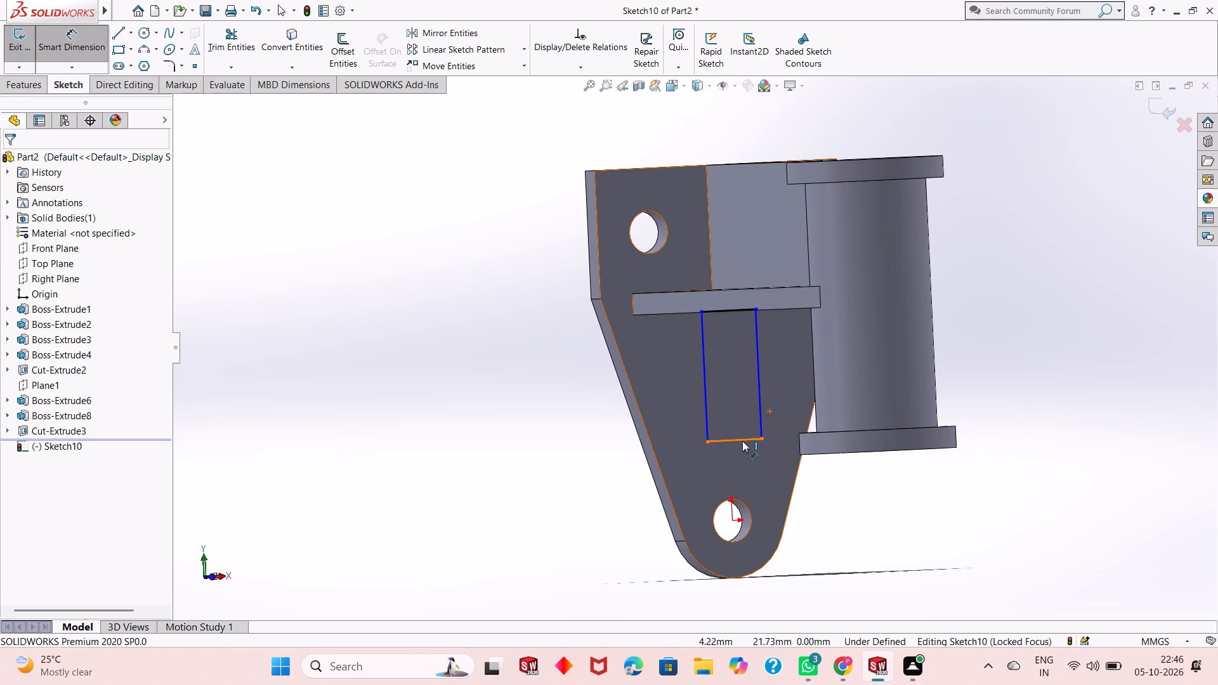
{"action": "left_click", "coordinate": [743, 440]}
{"action": "left_click", "coordinate": [858, 543]}
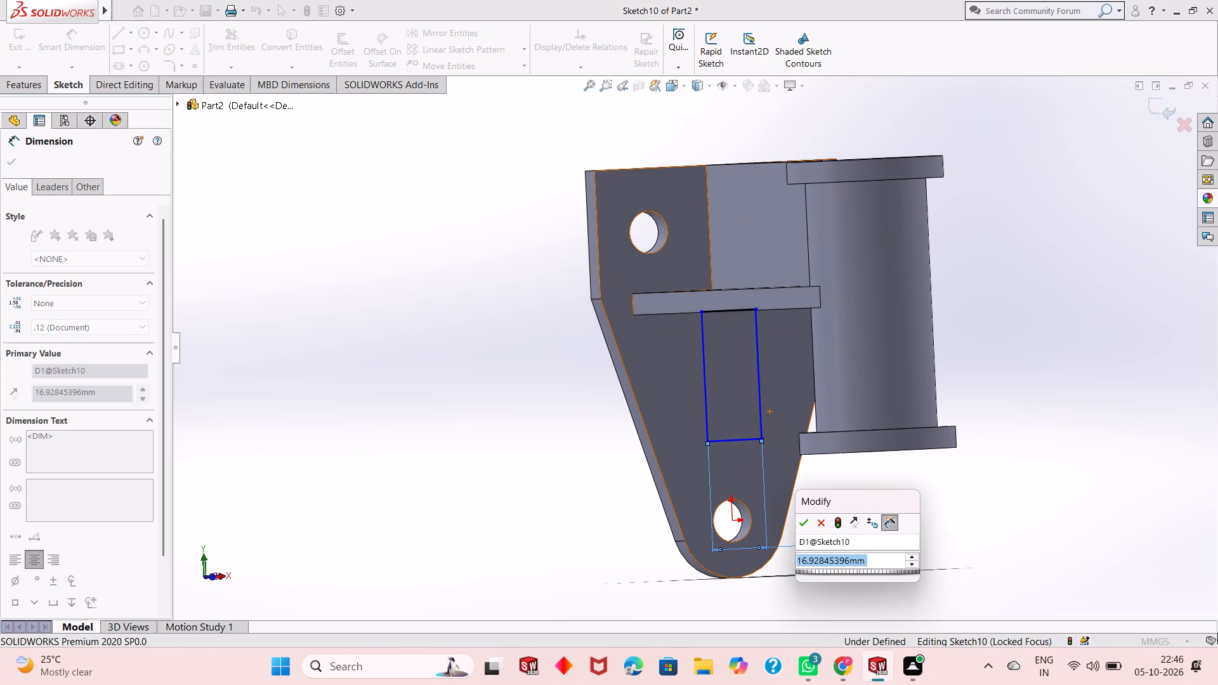
{"action": "key", "text": "6"}
{"action": "key", "text": "Return"}
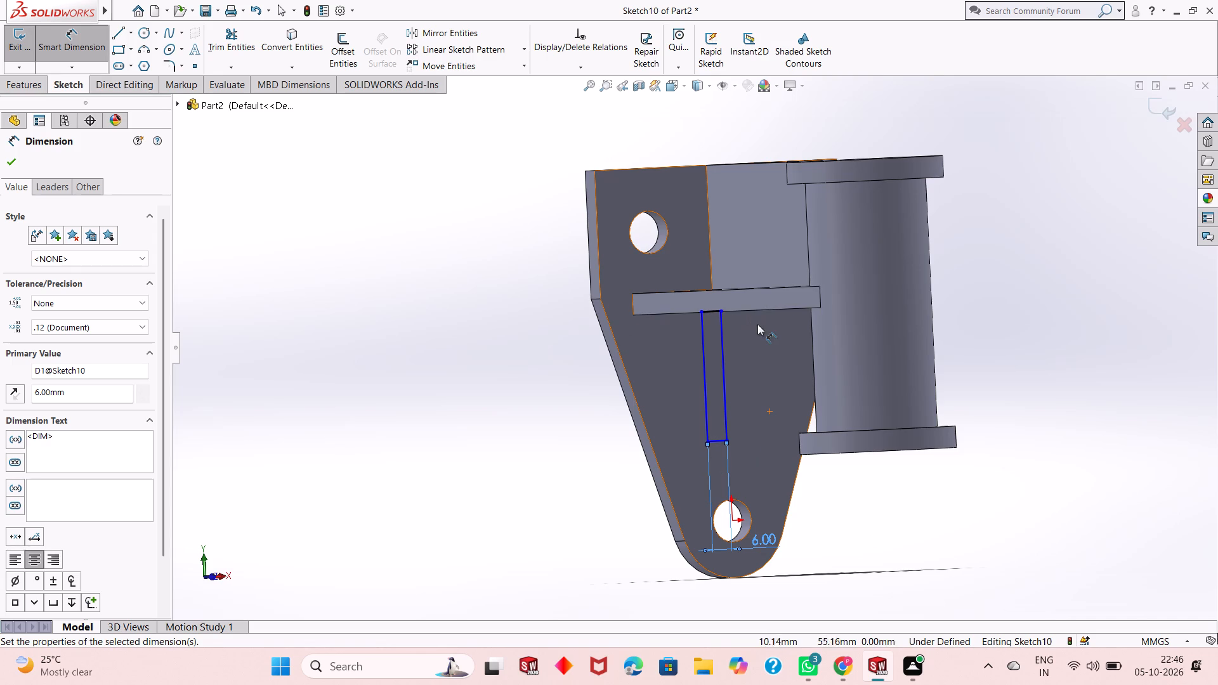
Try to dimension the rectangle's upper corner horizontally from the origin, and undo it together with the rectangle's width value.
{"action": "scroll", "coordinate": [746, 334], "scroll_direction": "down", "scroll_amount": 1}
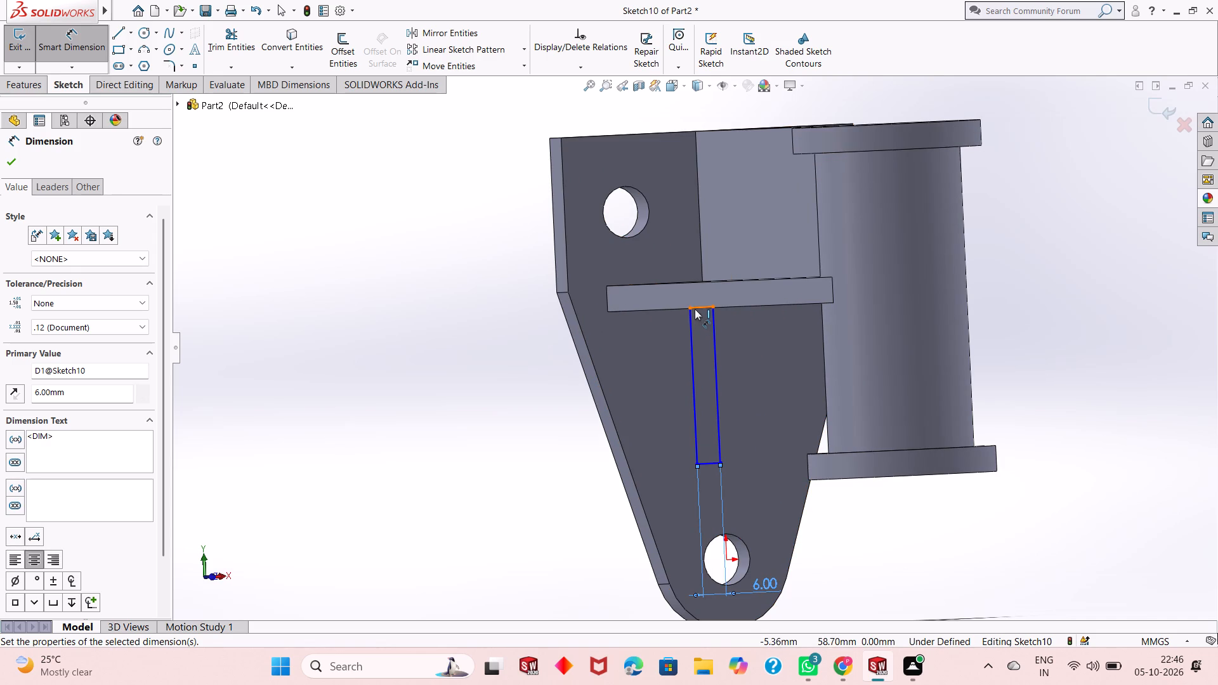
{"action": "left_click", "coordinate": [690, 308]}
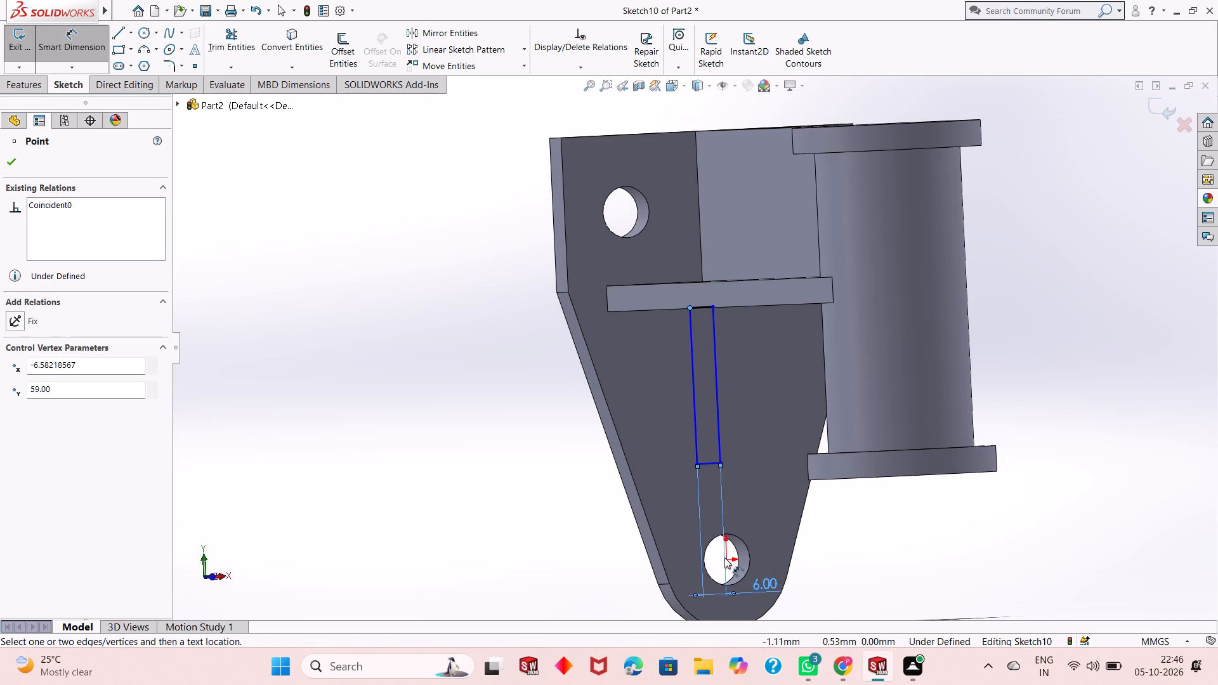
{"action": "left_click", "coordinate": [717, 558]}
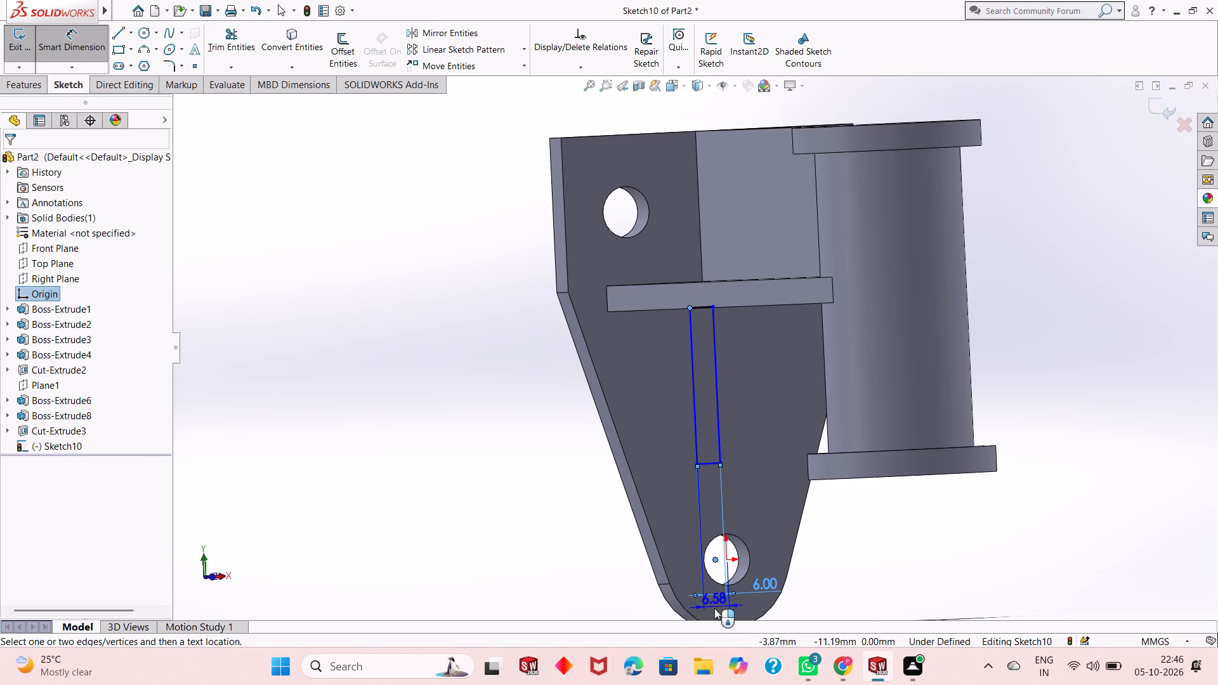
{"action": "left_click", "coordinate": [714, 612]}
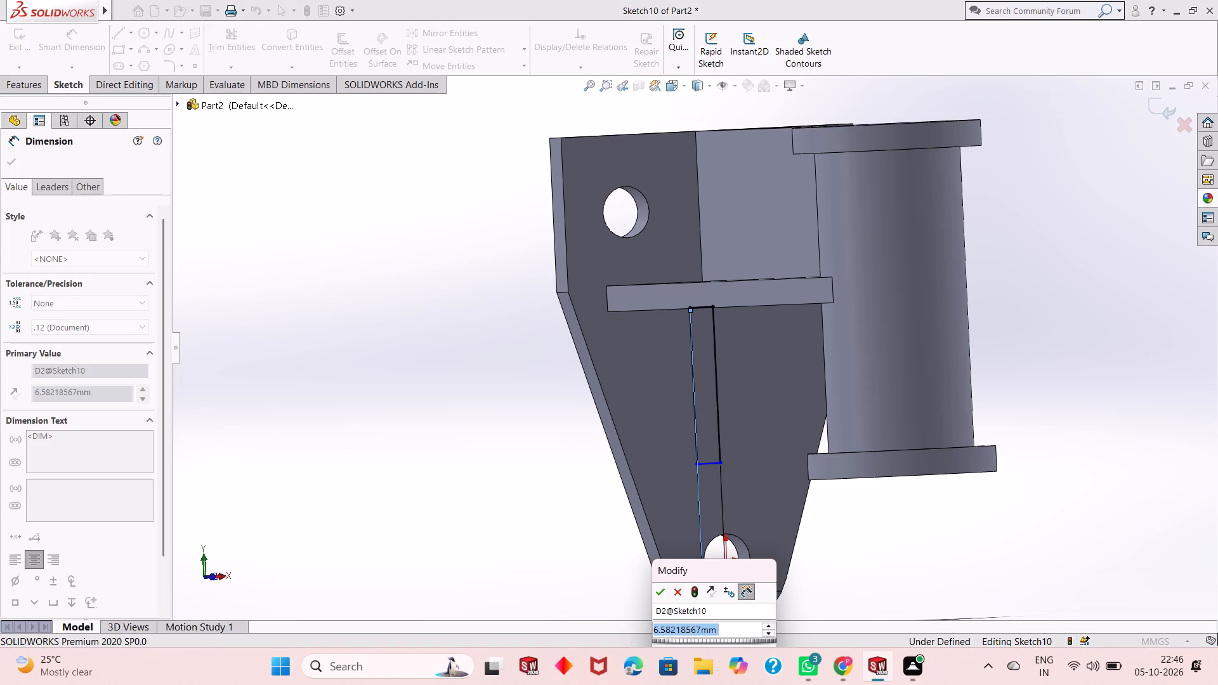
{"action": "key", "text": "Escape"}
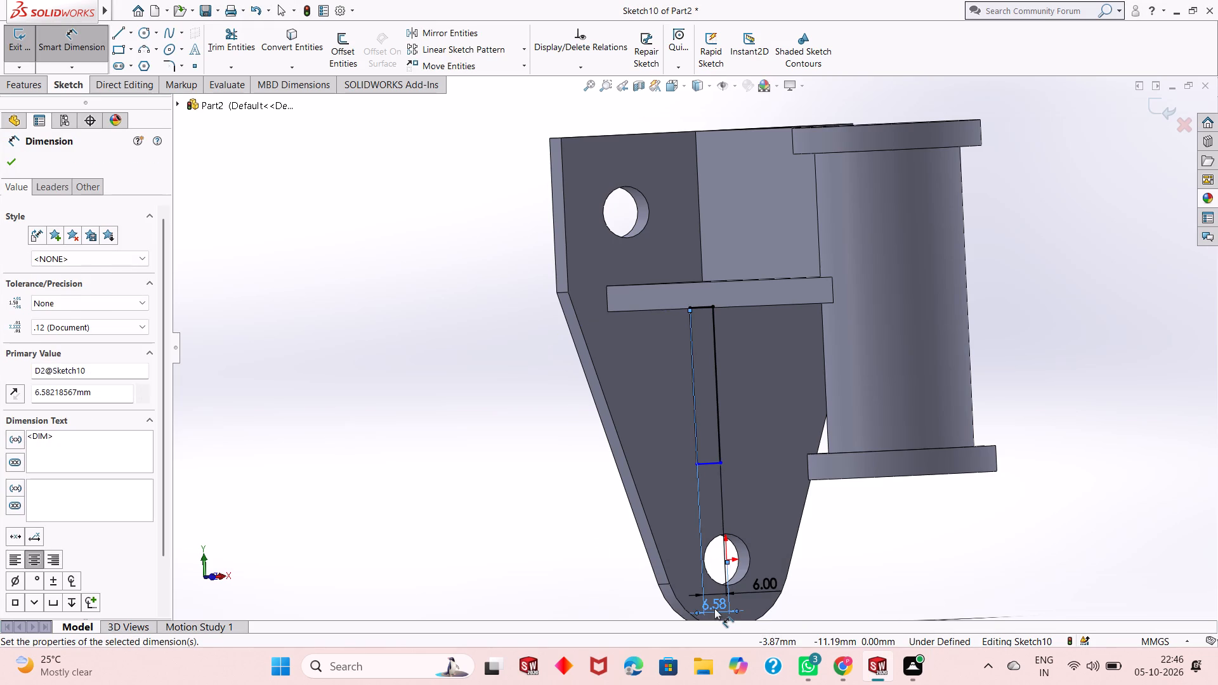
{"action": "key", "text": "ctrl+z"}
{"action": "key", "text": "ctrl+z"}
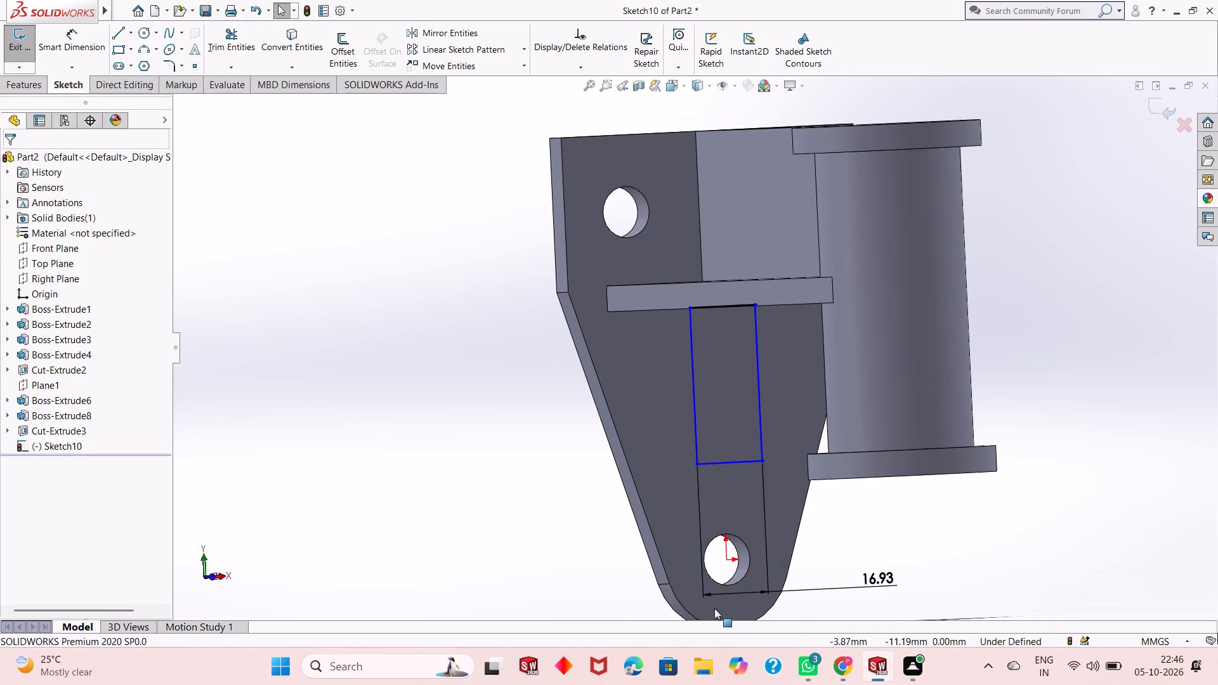
Set the rectangle's width dimension to 6 mm.
{"action": "double_click", "coordinate": [884, 584]}
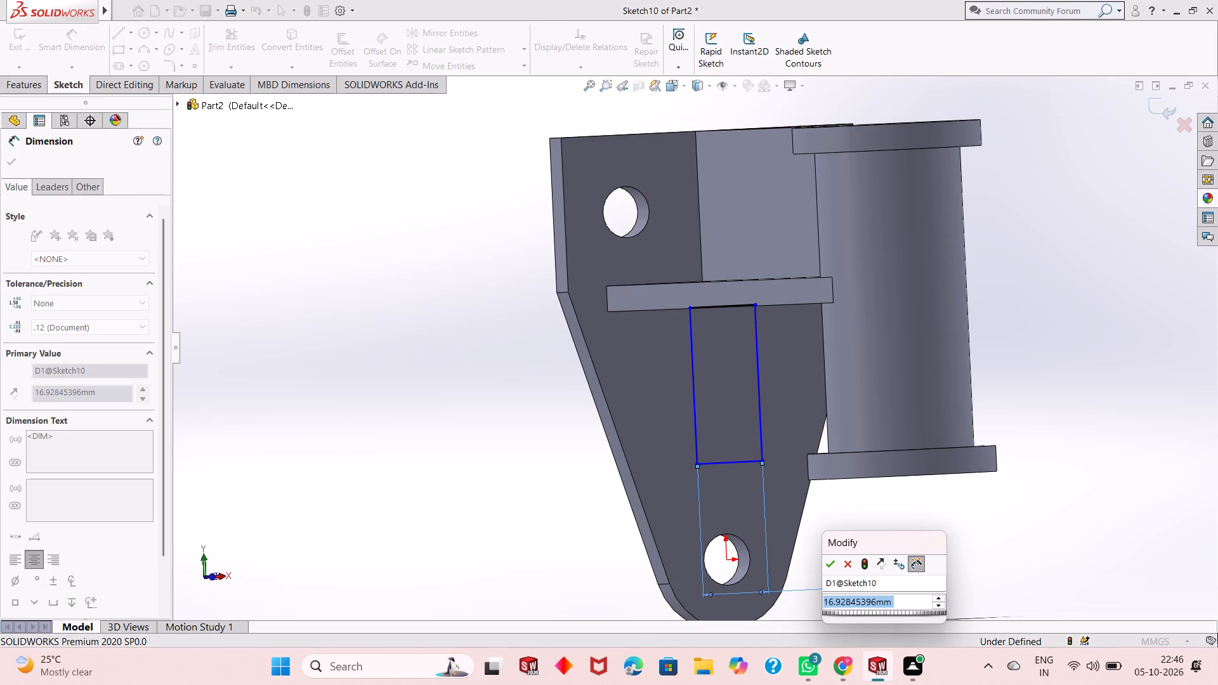
{"action": "key", "text": "6"}
{"action": "key", "text": "Return"}
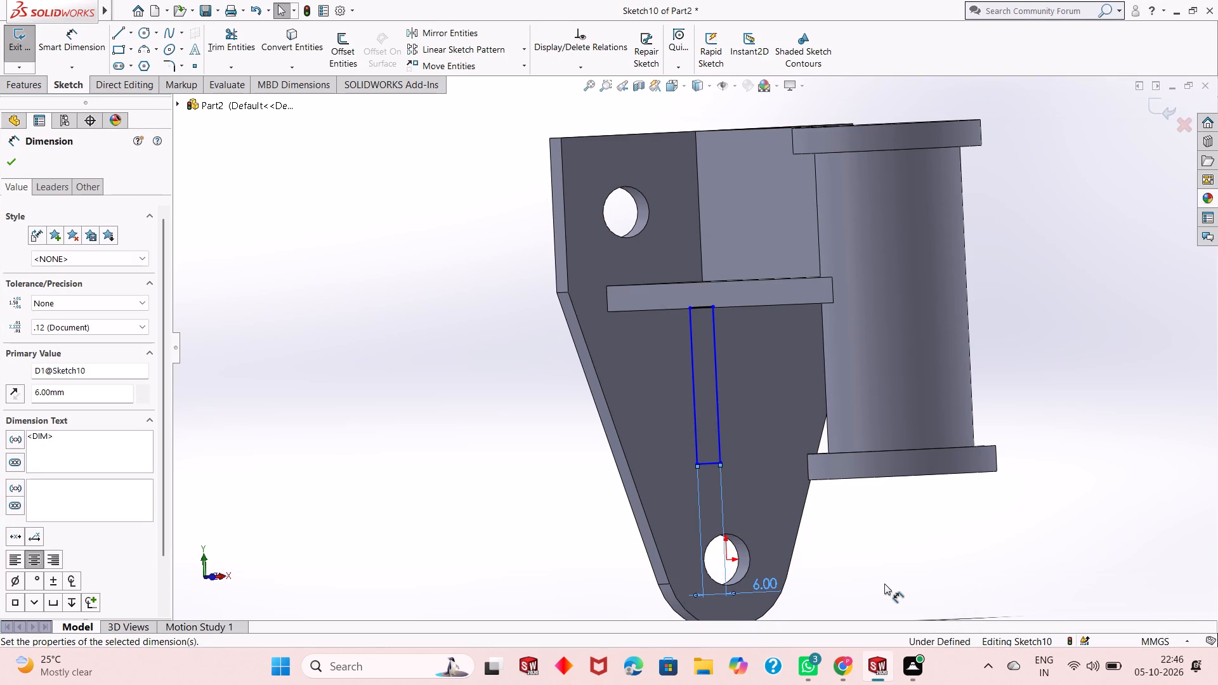
Dimension the rectangle's lower corner at a horizontal distance of 3 mm from the origin, centring it on the plate.
{"action": "key", "text": "ctrl+8"}
{"action": "scroll", "coordinate": [715, 440], "scroll_direction": "down", "scroll_amount": 3}
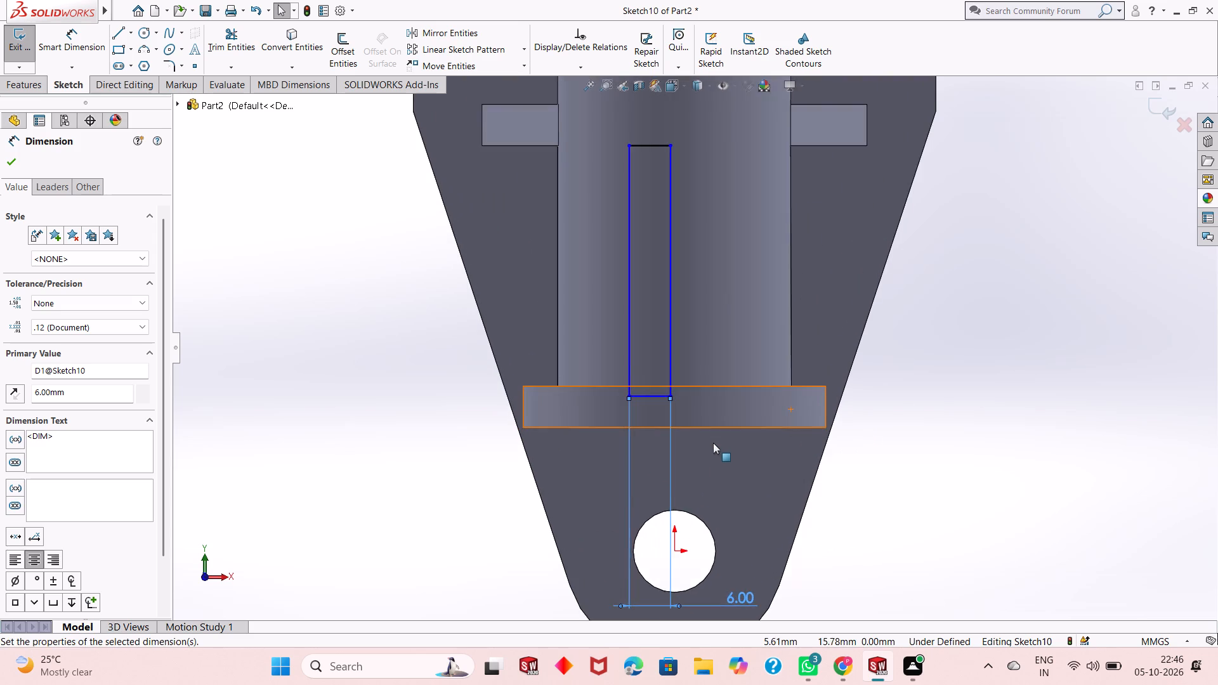
{"action": "scroll", "coordinate": [712, 441], "scroll_direction": "down", "scroll_amount": 2}
{"action": "scroll", "coordinate": [633, 486], "scroll_direction": "up", "scroll_amount": 1}
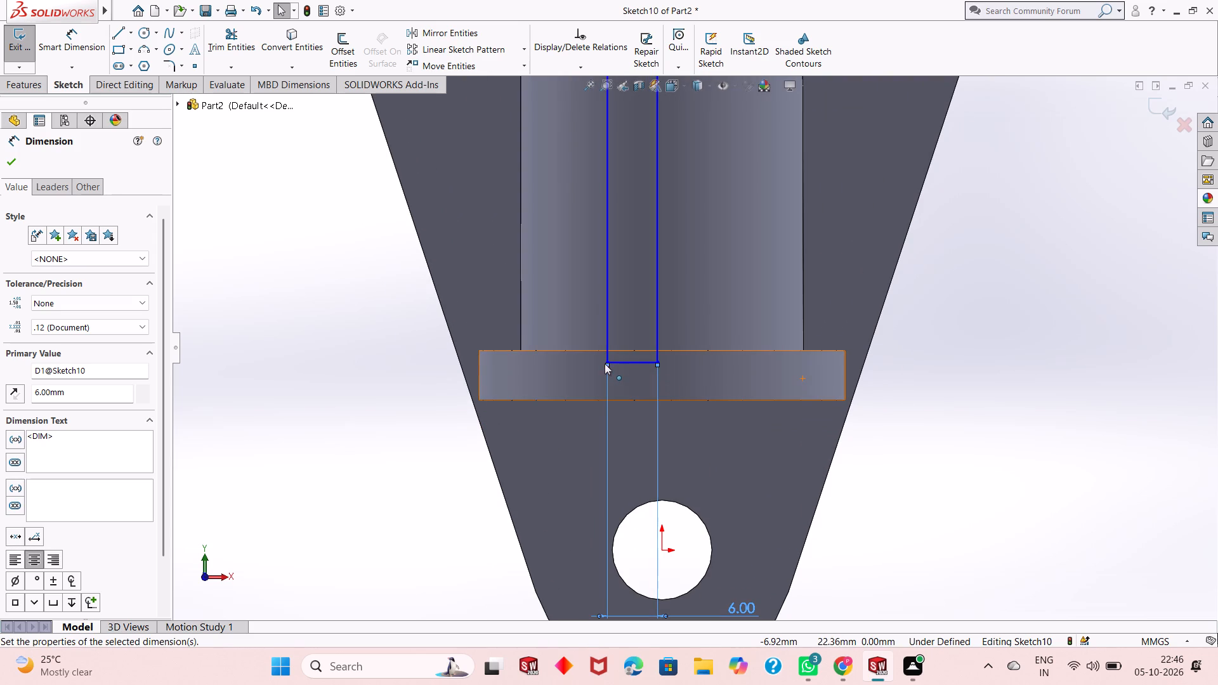
{"action": "left_click", "coordinate": [604, 360]}
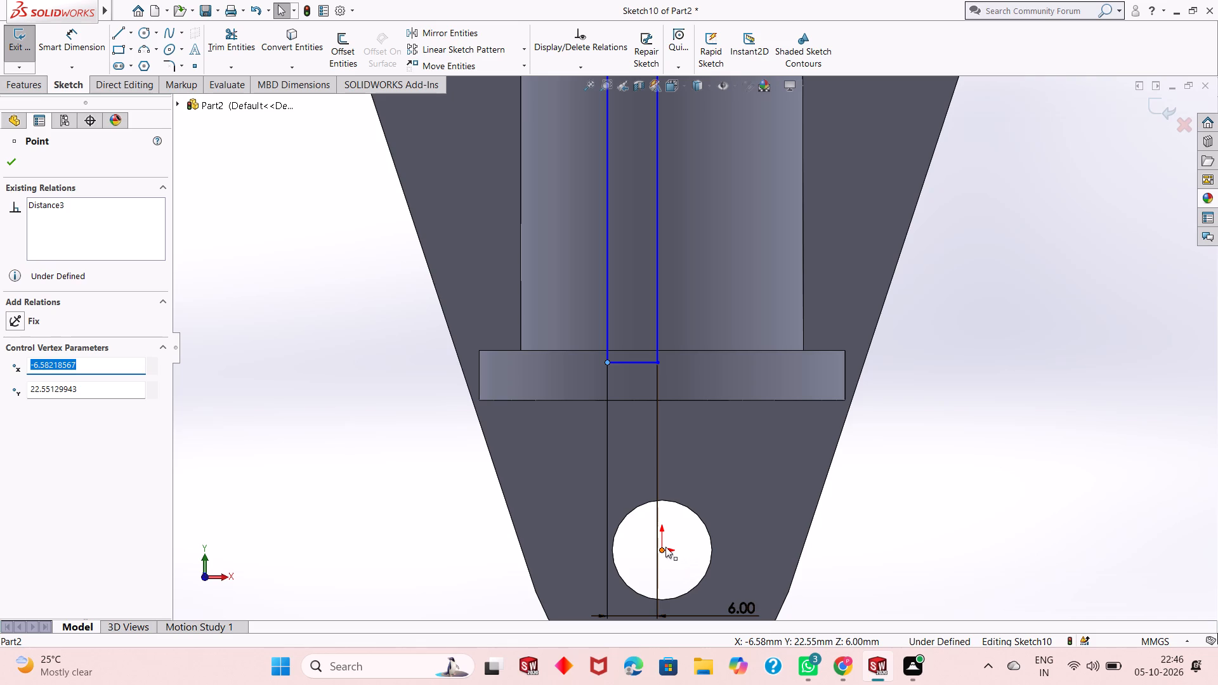
{"action": "left_click", "coordinate": [664, 547]}
{"action": "left_click", "coordinate": [407, 481]}
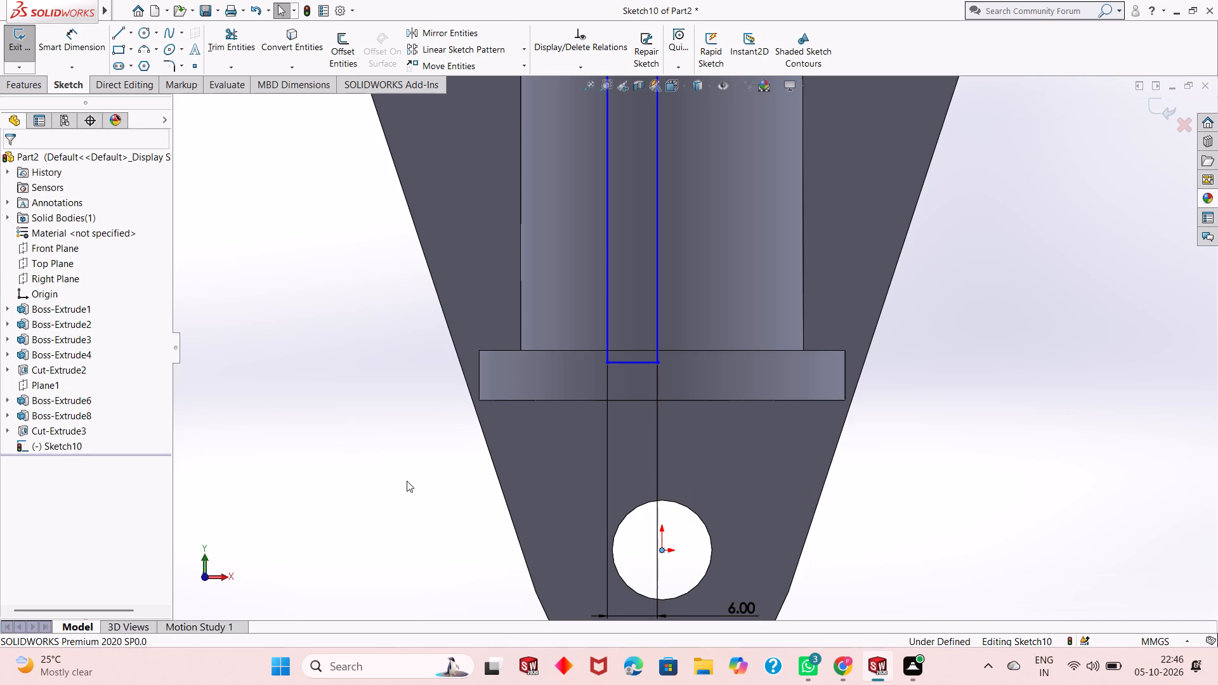
{"action": "left_click", "coordinate": [75, 40]}
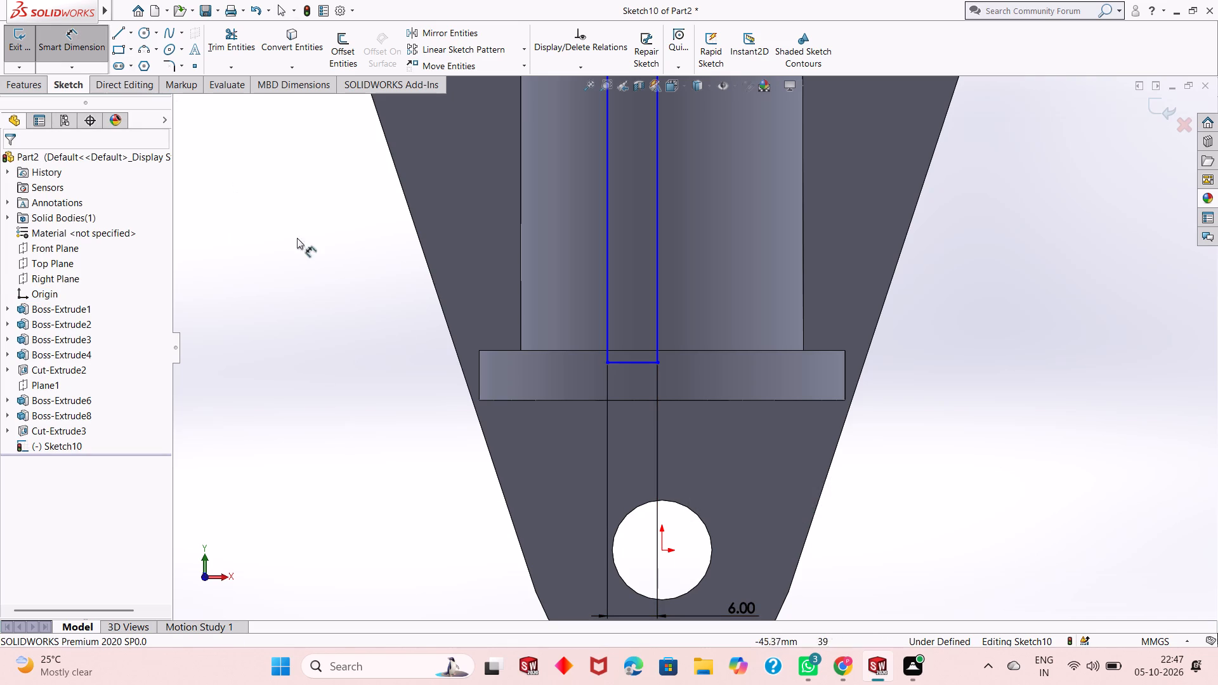
{"action": "left_click", "coordinate": [606, 365]}
{"action": "left_click", "coordinate": [663, 550]}
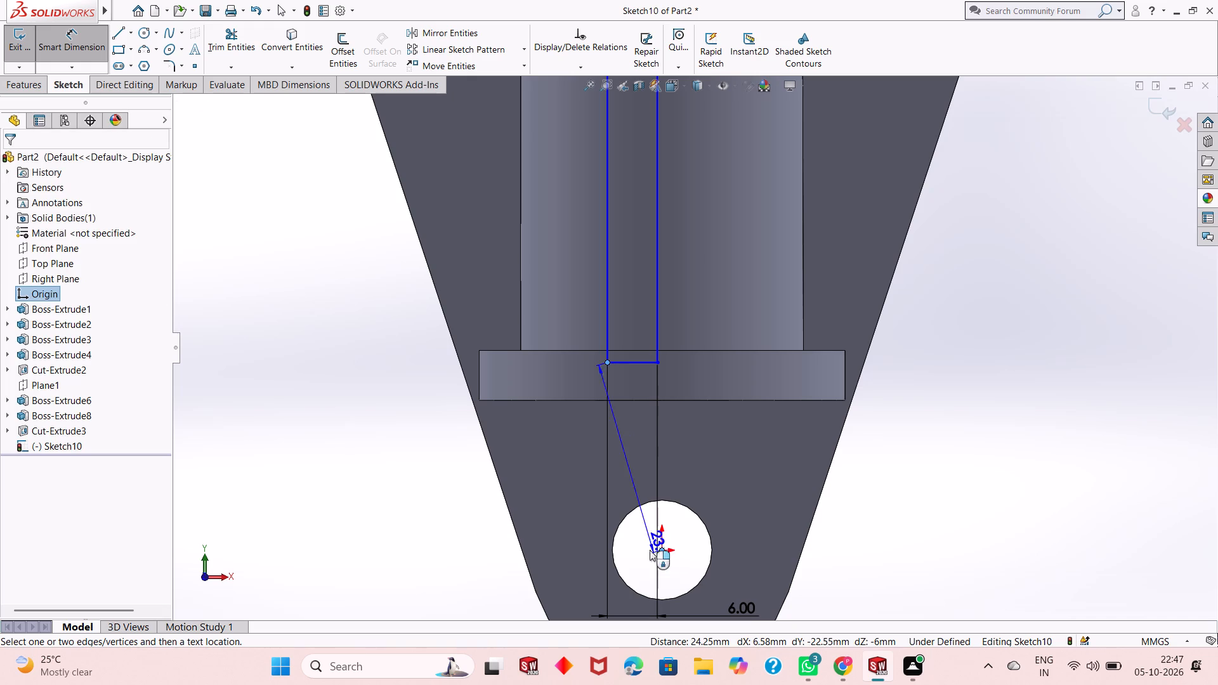
{"action": "left_click", "coordinate": [632, 554]}
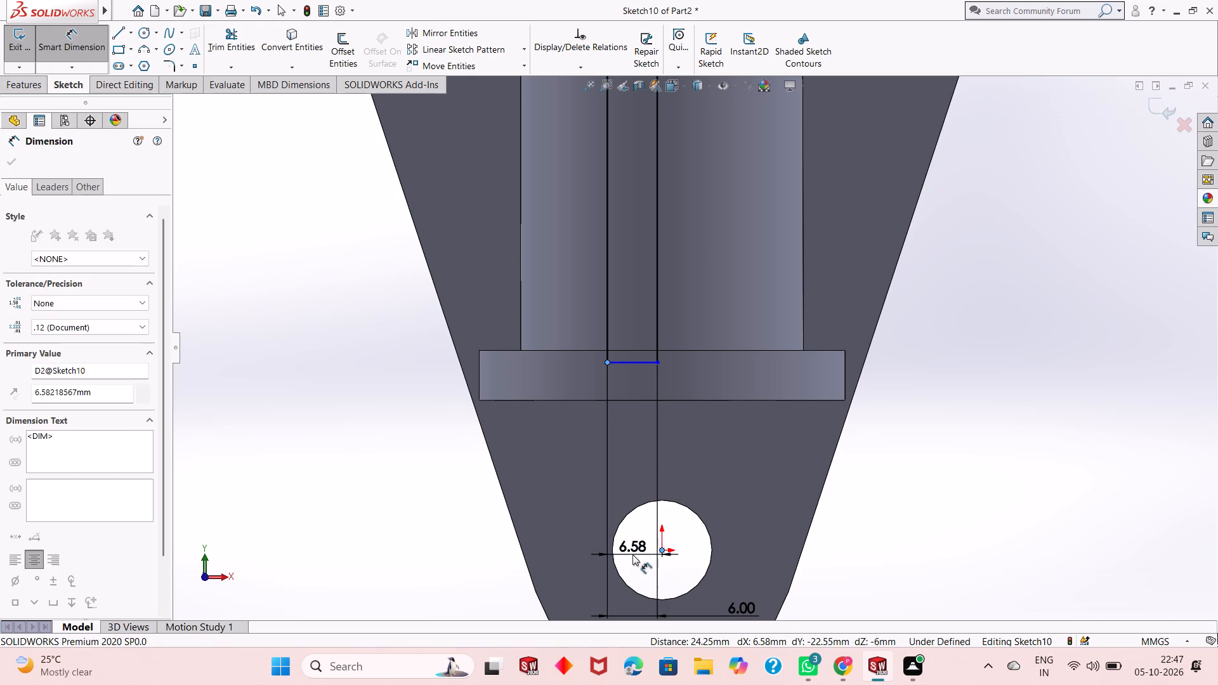
{"action": "key", "text": "3"}
{"action": "key", "text": "Return"}
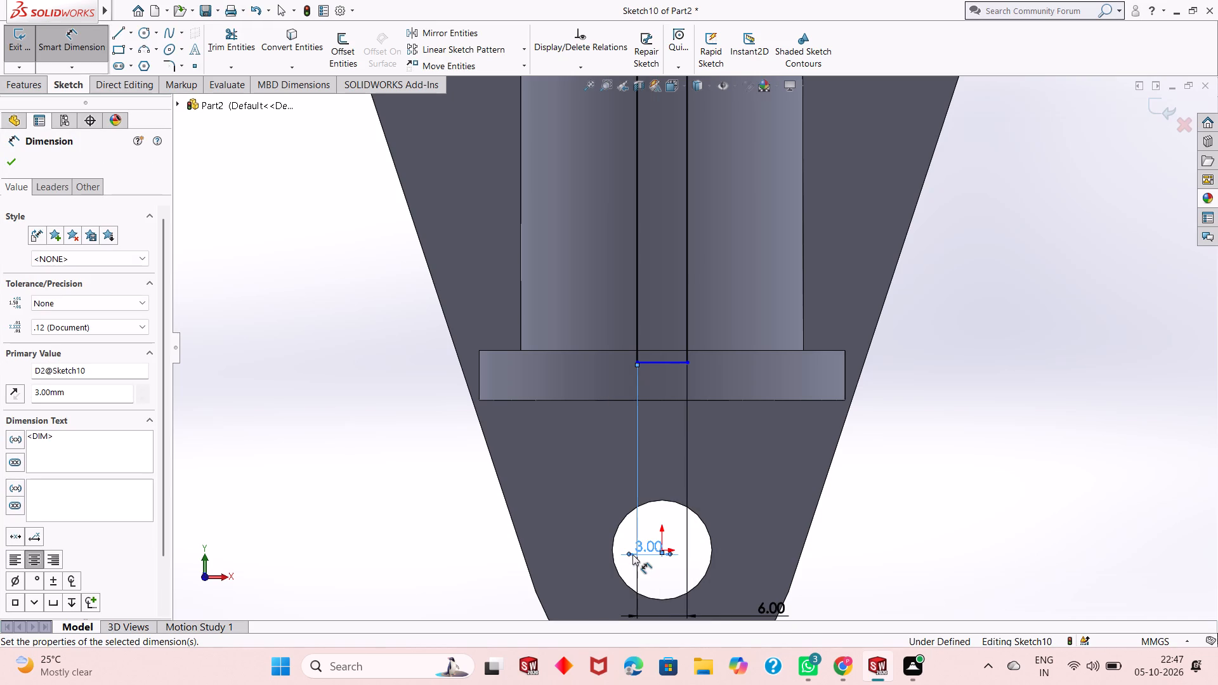
Dimension the rectangle's bottom edge at a vertical distance of 20 mm from the origin.
{"action": "scroll", "coordinate": [393, 421], "scroll_direction": "up", "scroll_amount": 3}
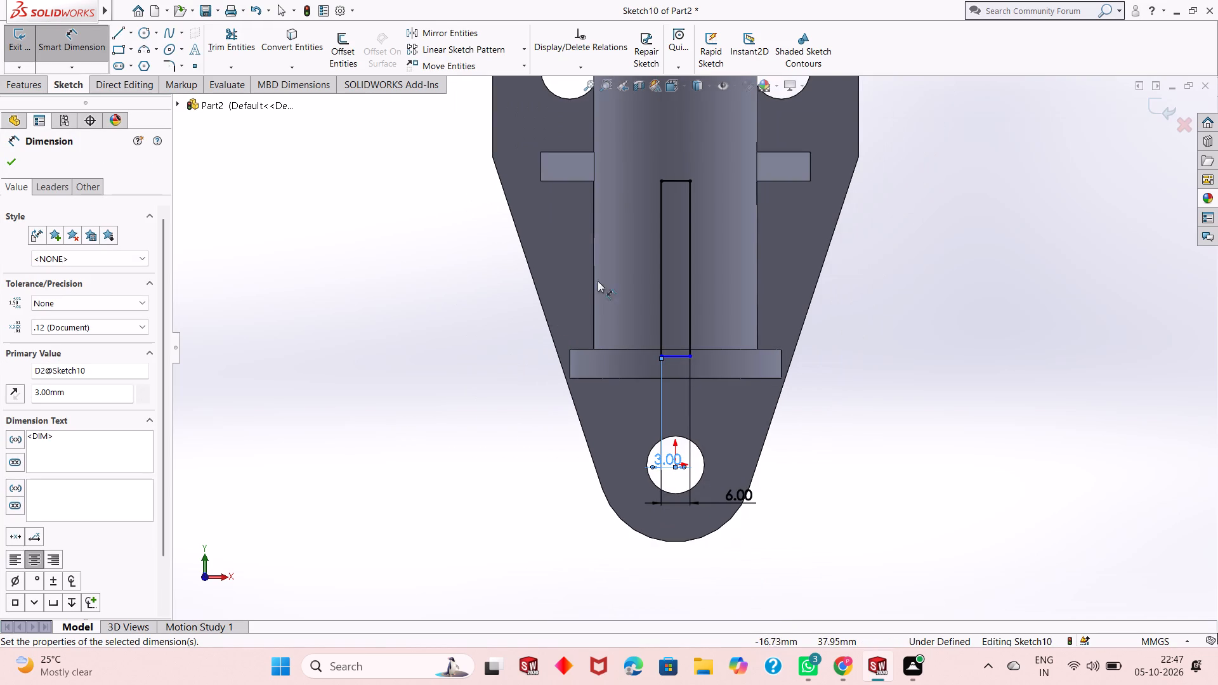
{"action": "scroll", "coordinate": [664, 370], "scroll_direction": "down", "scroll_amount": 2}
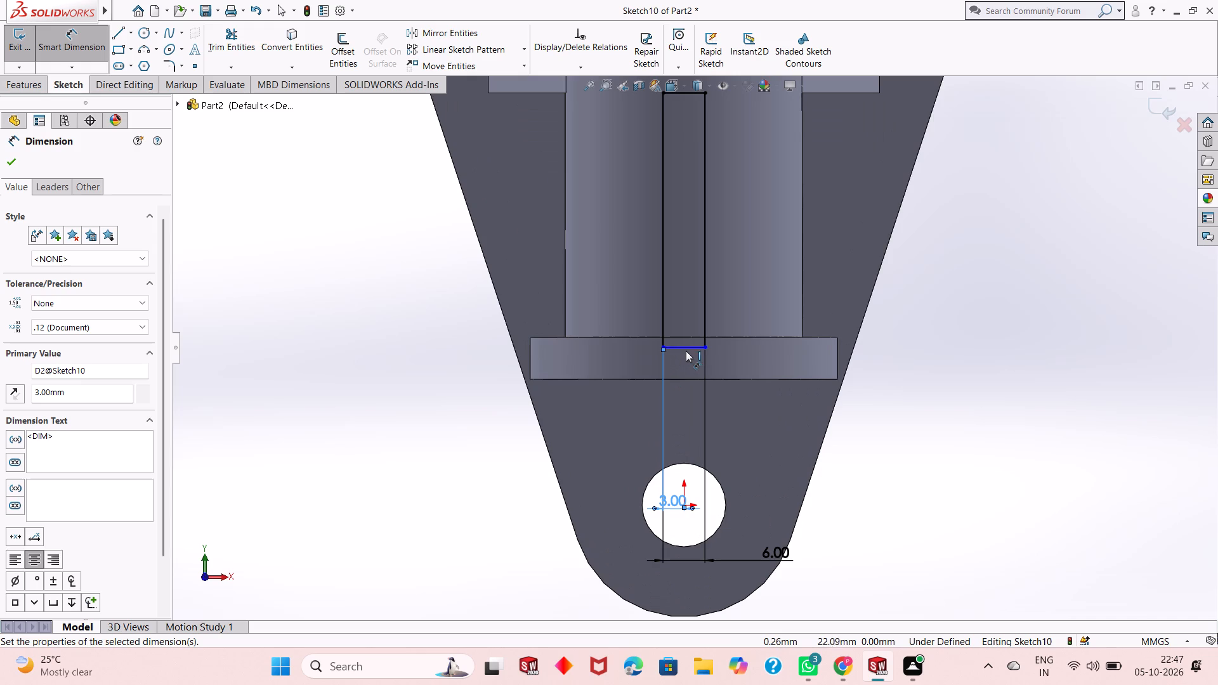
{"action": "left_click", "coordinate": [686, 348]}
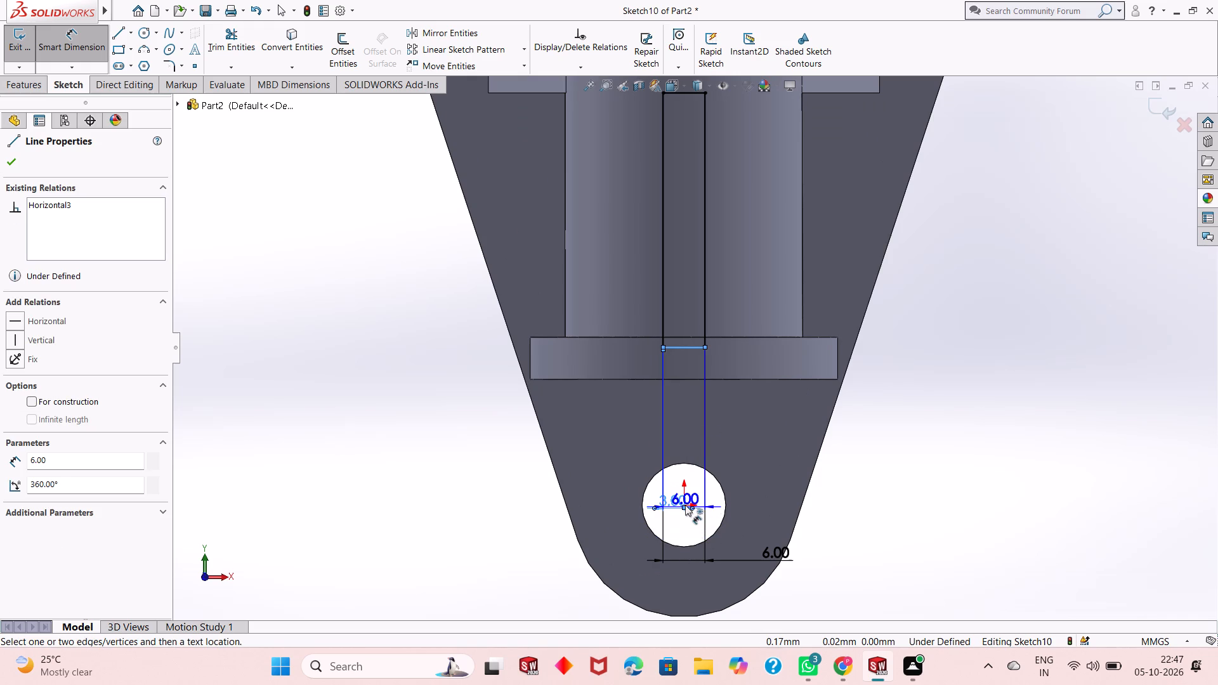
{"action": "left_click", "coordinate": [685, 505]}
{"action": "left_click", "coordinate": [436, 509]}
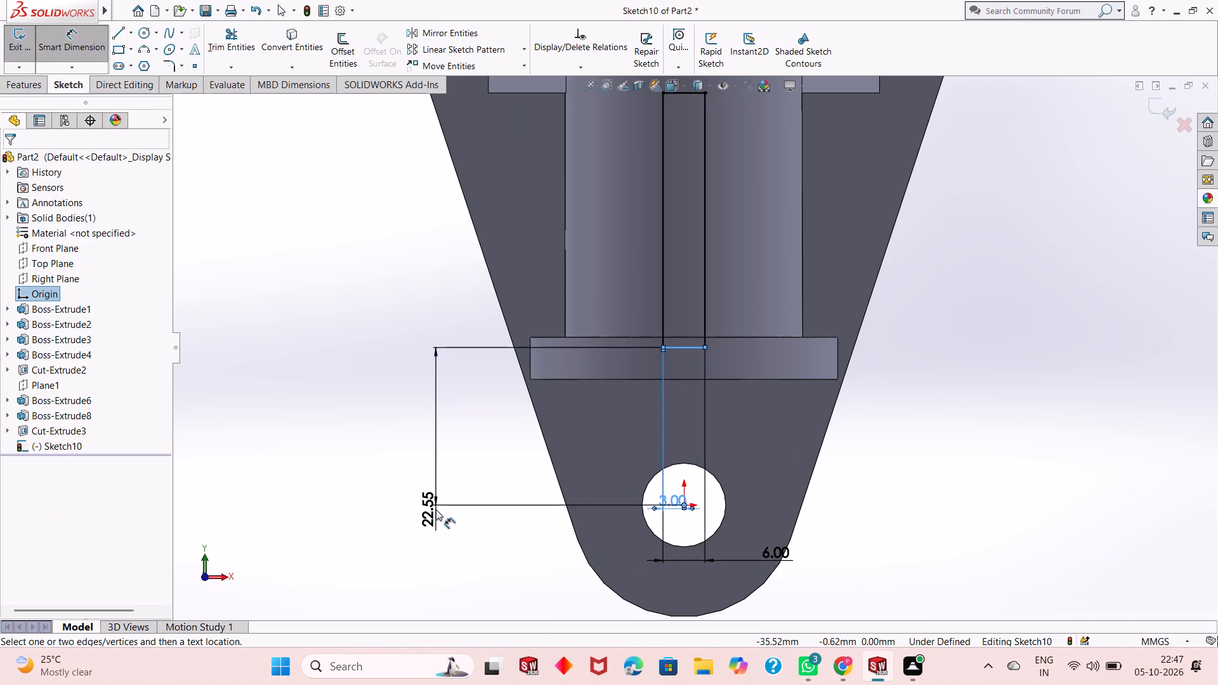
{"action": "type", "text": "20"}
{"action": "key", "text": "Return"}
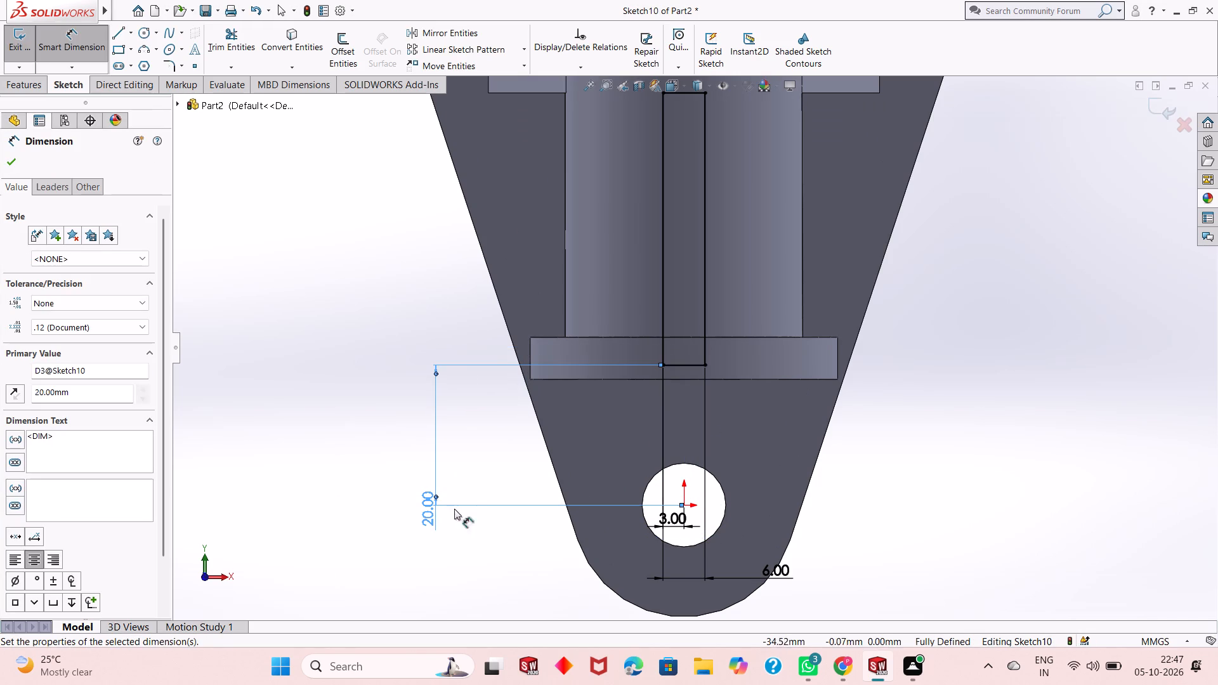
{"action": "middle_click_drag", "start_coordinate": [504, 471], "coordinate": [566, 471]}
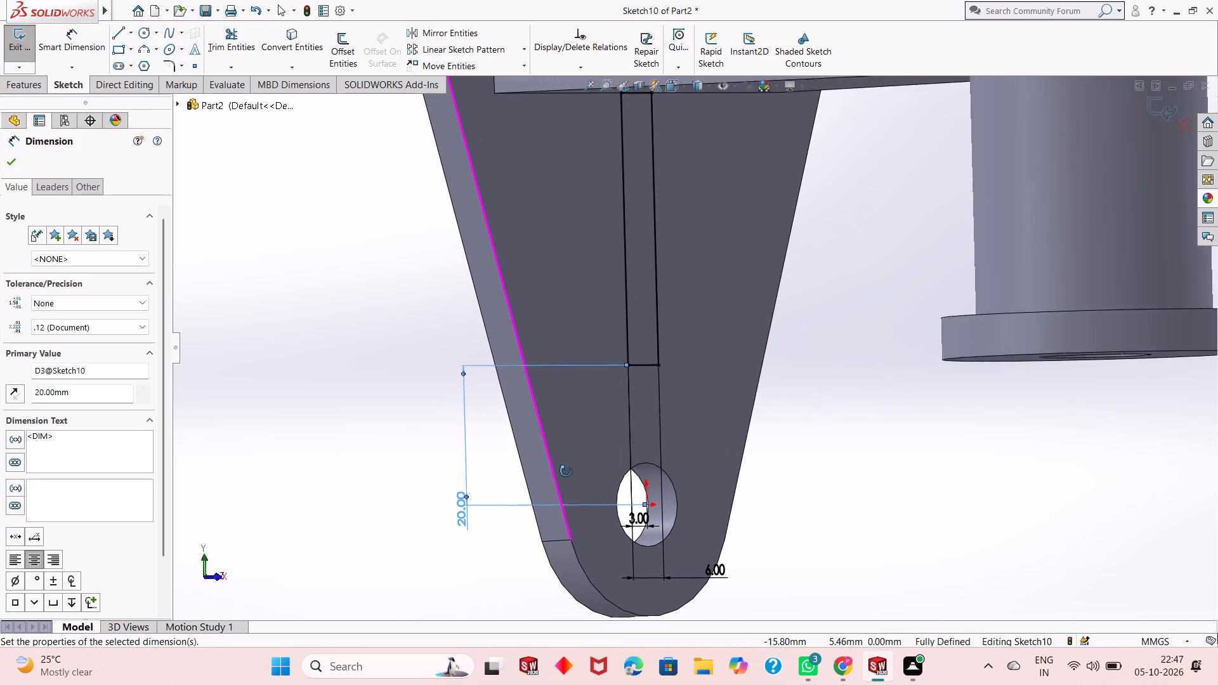
{"action": "middle_click_drag", "start_coordinate": [566, 471], "coordinate": [562, 491]}
{"action": "scroll", "coordinate": [562, 488], "scroll_direction": "up", "scroll_amount": 2}
{"action": "scroll", "coordinate": [655, 199], "scroll_direction": "down", "scroll_amount": 1}
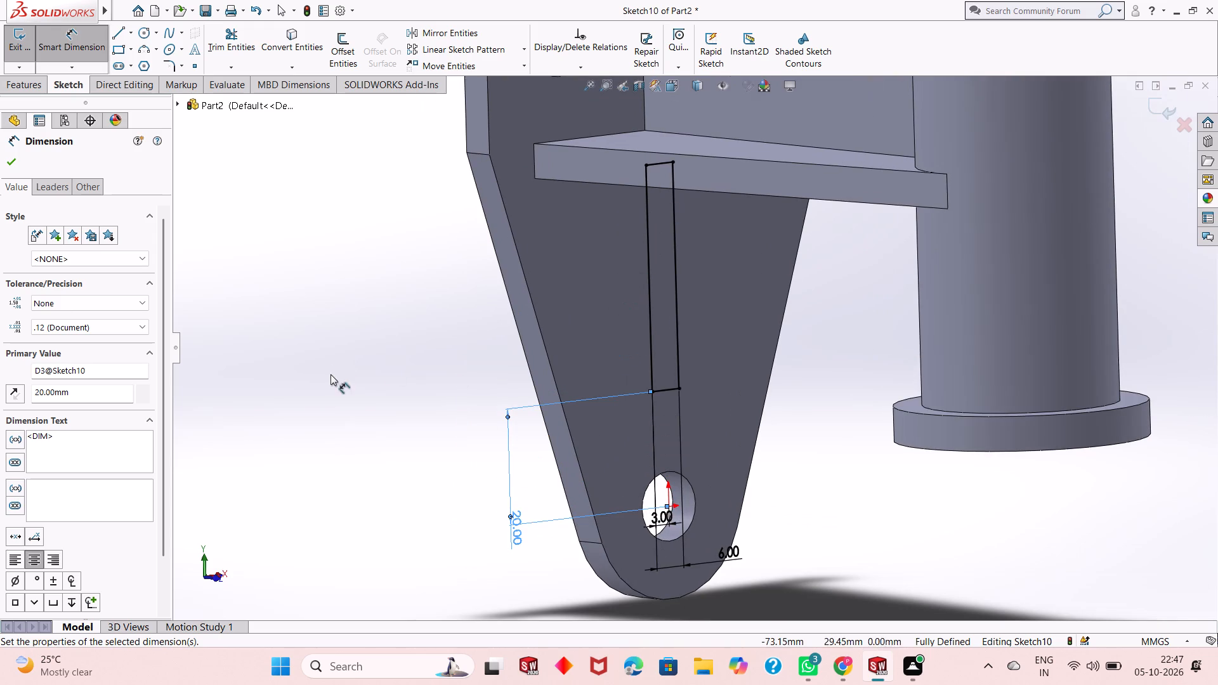
{"action": "right_click", "coordinate": [372, 316]}
{"action": "left_click", "coordinate": [396, 361]}
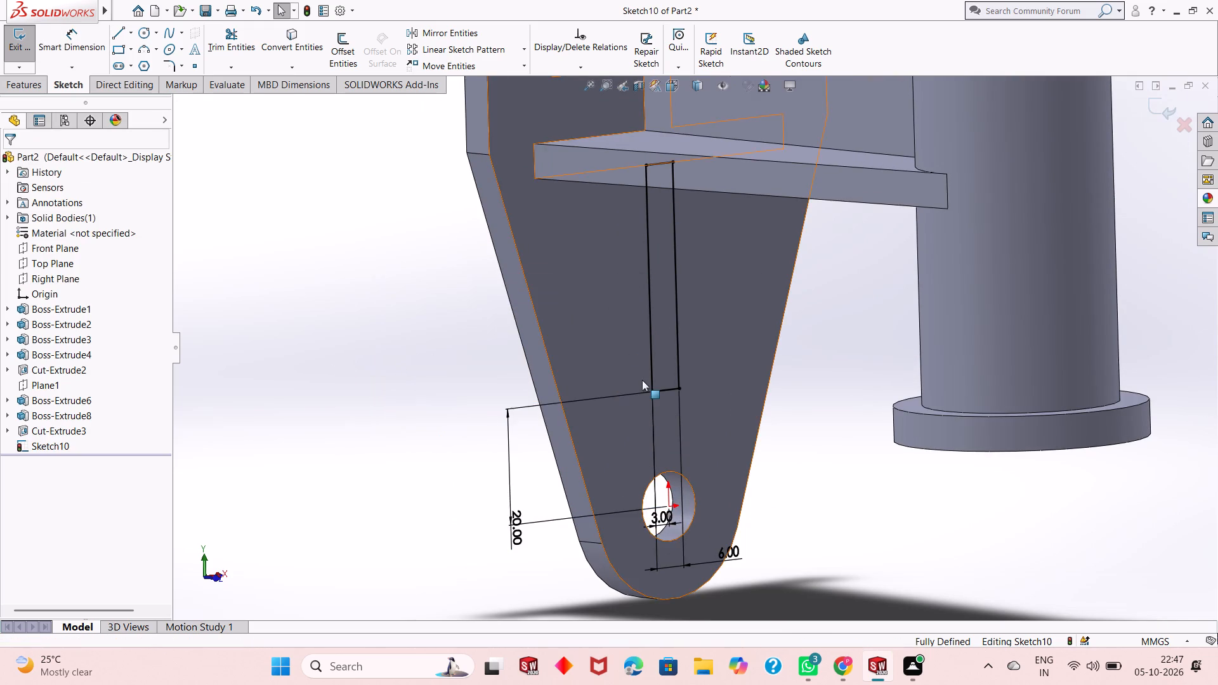
Extrude the 6 mm wide rectangle Up To Next so it forms a vertical rib from the plate to the cylinder.
{"action": "scroll", "coordinate": [643, 381], "scroll_direction": "up", "scroll_amount": 1}
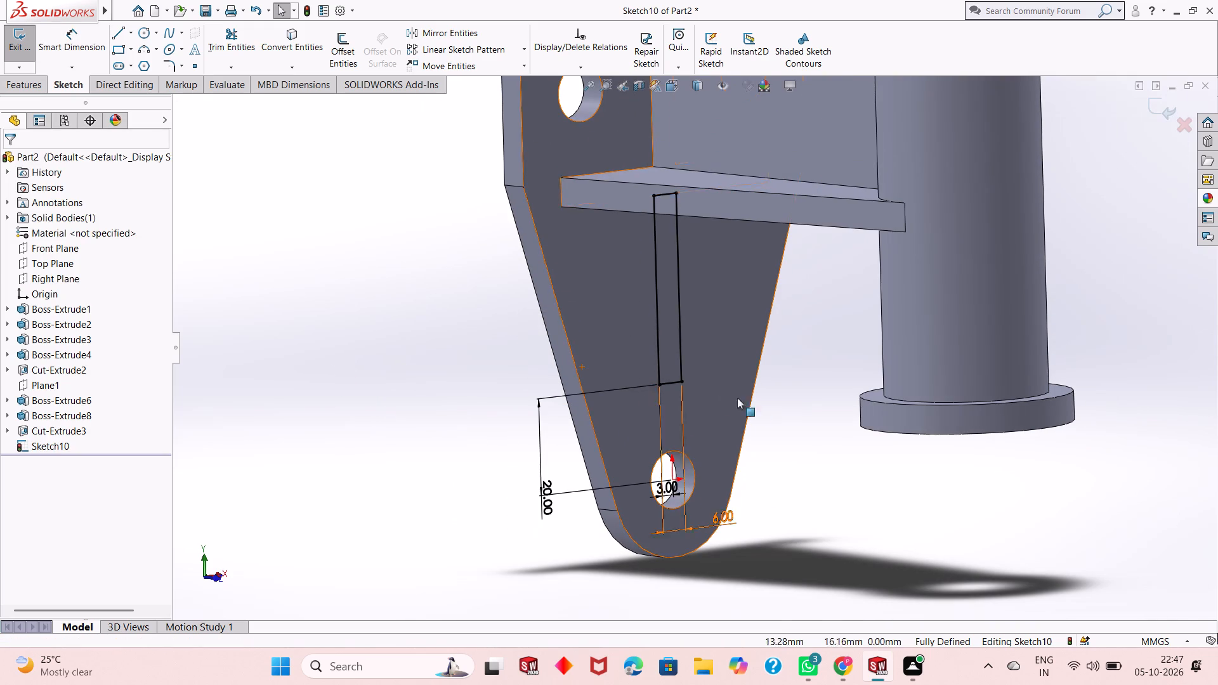
{"action": "scroll", "coordinate": [772, 407], "scroll_direction": "up", "scroll_amount": 1}
{"action": "scroll", "coordinate": [667, 303], "scroll_direction": "down", "scroll_amount": 1}
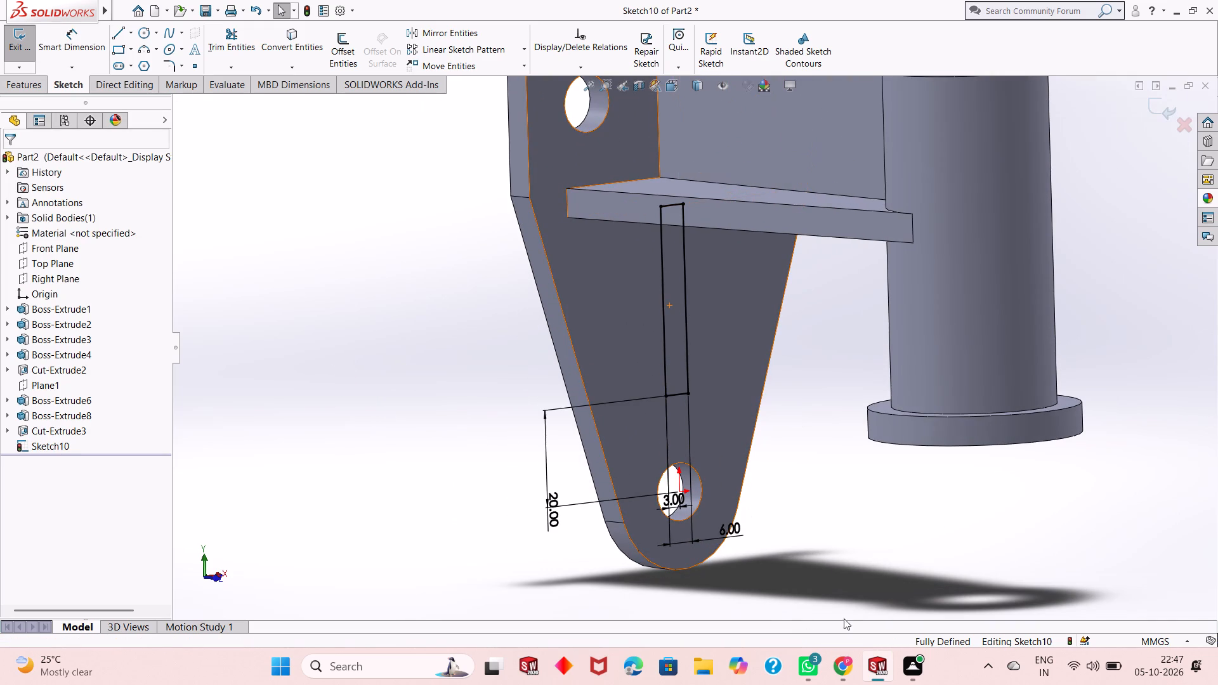
{"action": "left_click", "coordinate": [24, 98]}
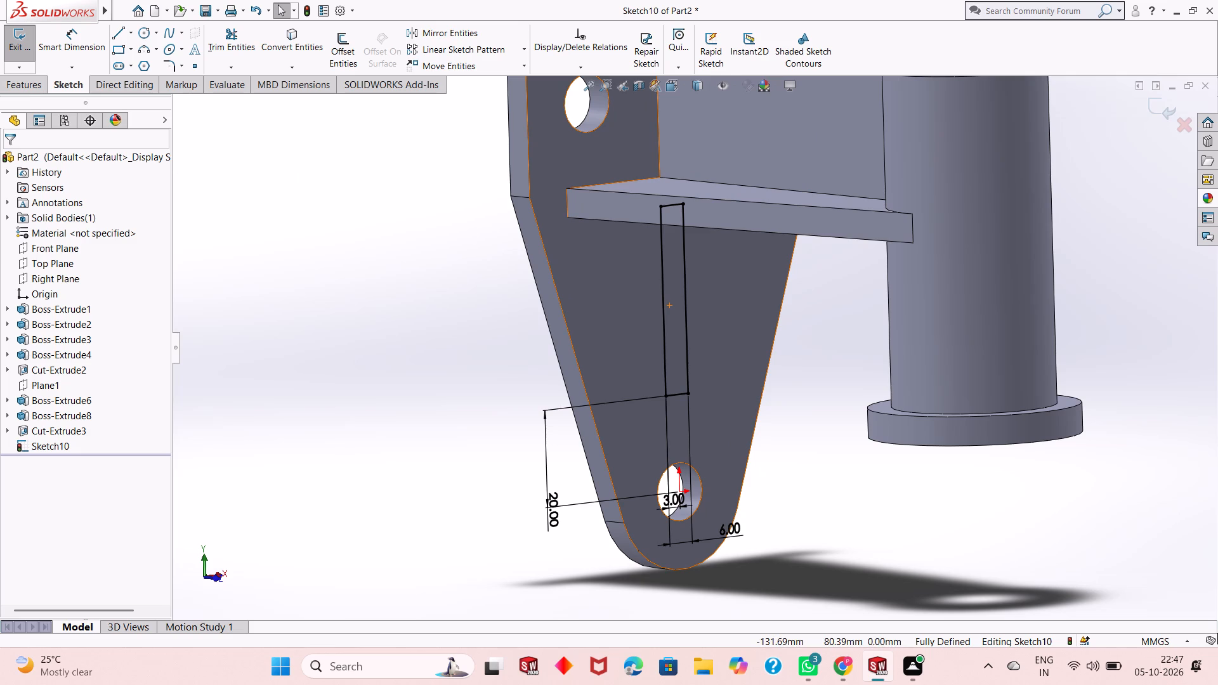
{"action": "left_click", "coordinate": [25, 92]}
{"action": "left_click", "coordinate": [25, 72]}
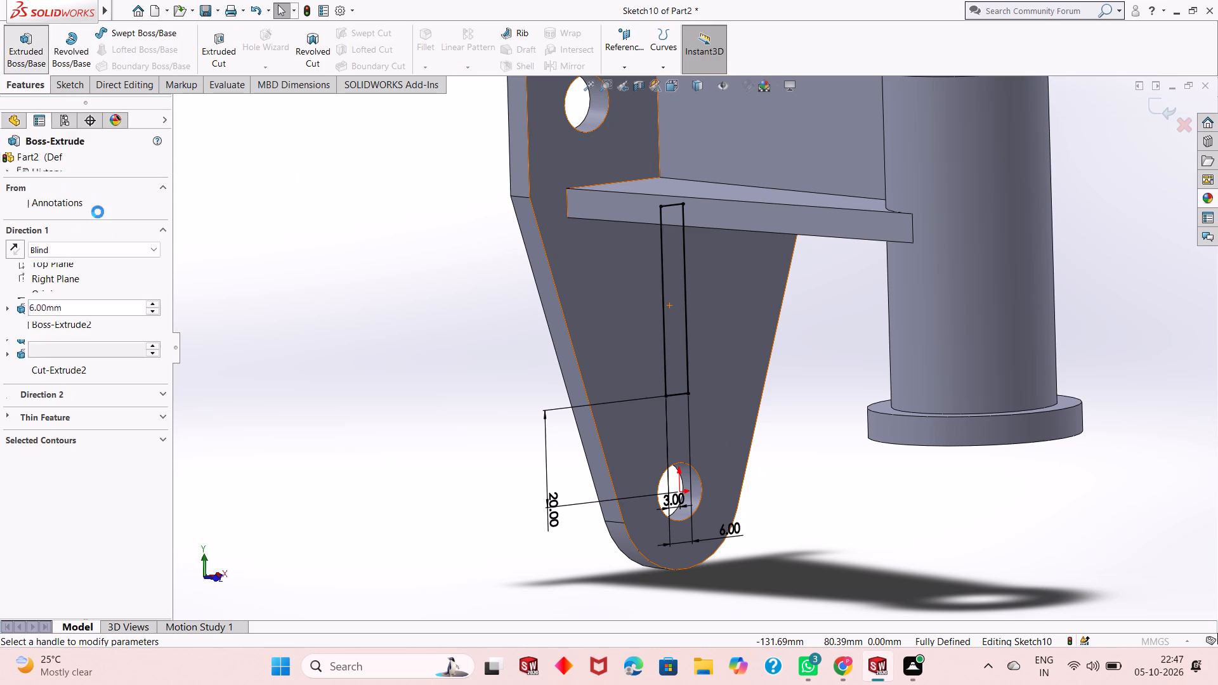
{"action": "left_click", "coordinate": [105, 242]}
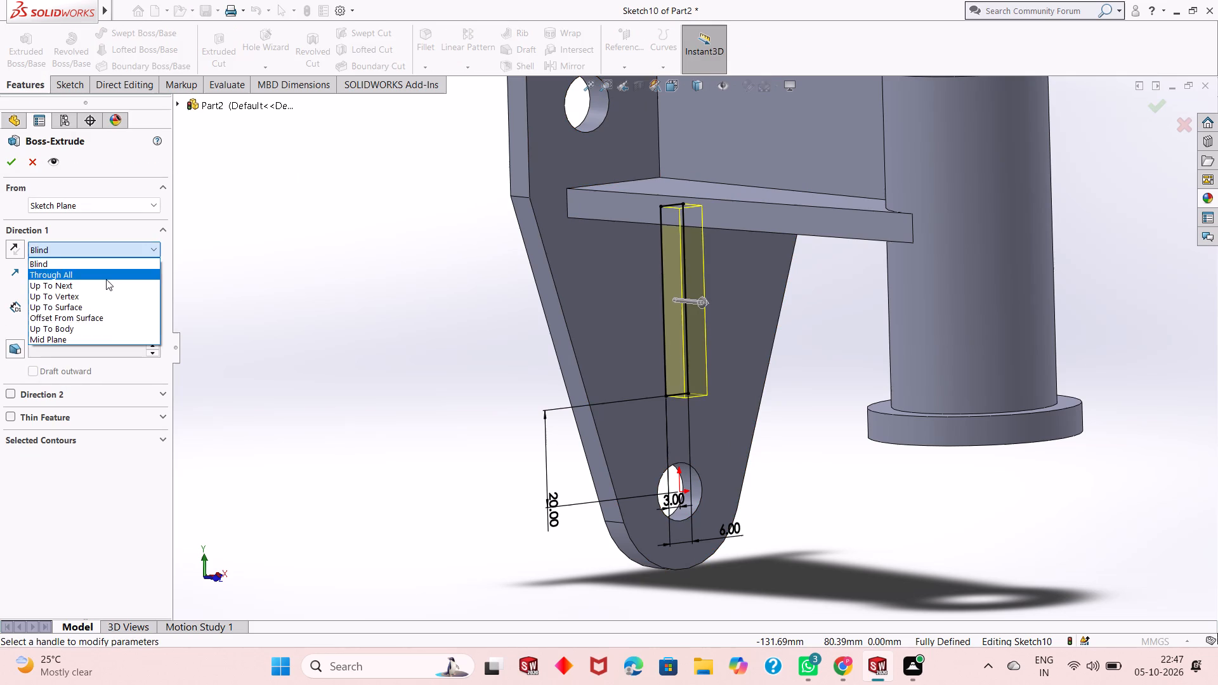
{"action": "left_click", "coordinate": [110, 290]}
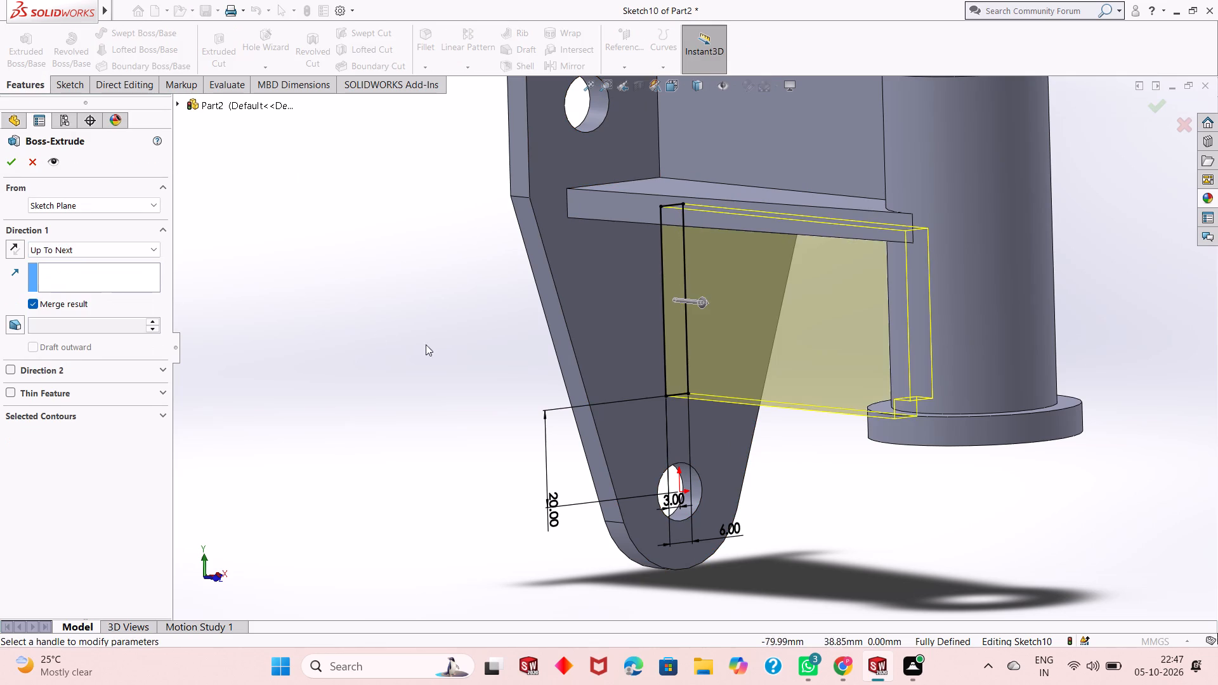
{"action": "left_click", "coordinate": [11, 165]}
Examine the new lower rib and its joints with the plate, web and flanged cylinder from several sides.
{"action": "middle_click_drag", "start_coordinate": [410, 383], "coordinate": [454, 363]}
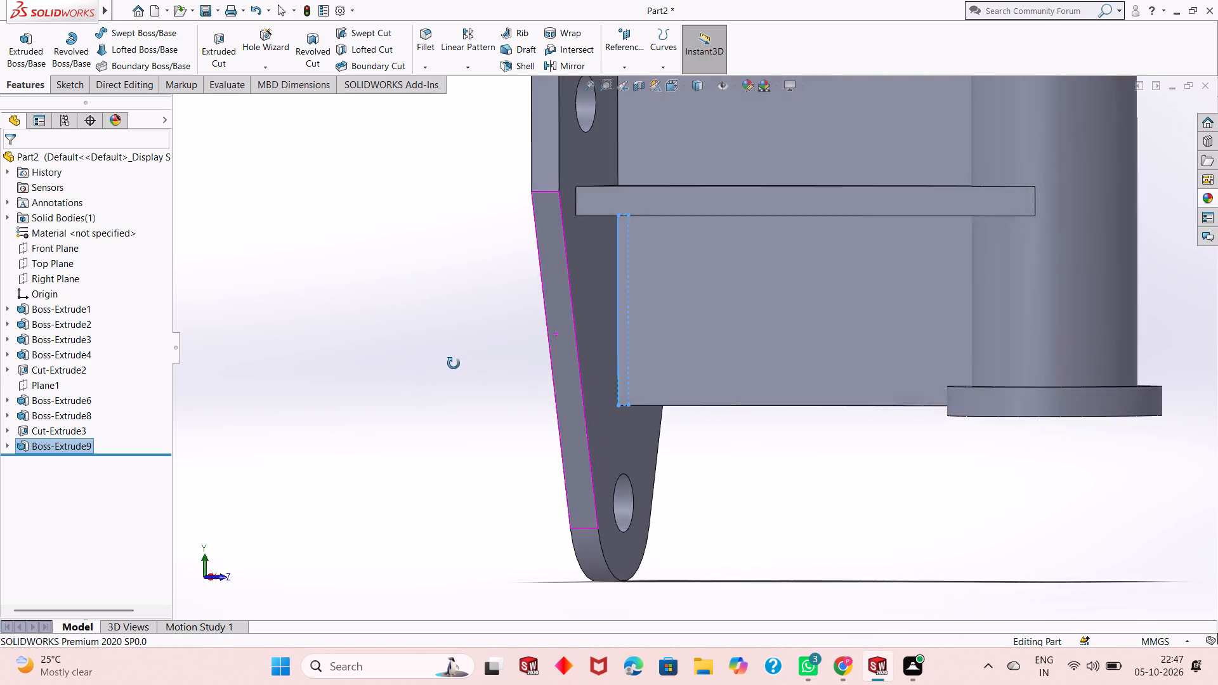
{"action": "middle_click_drag", "start_coordinate": [454, 363], "coordinate": [445, 420]}
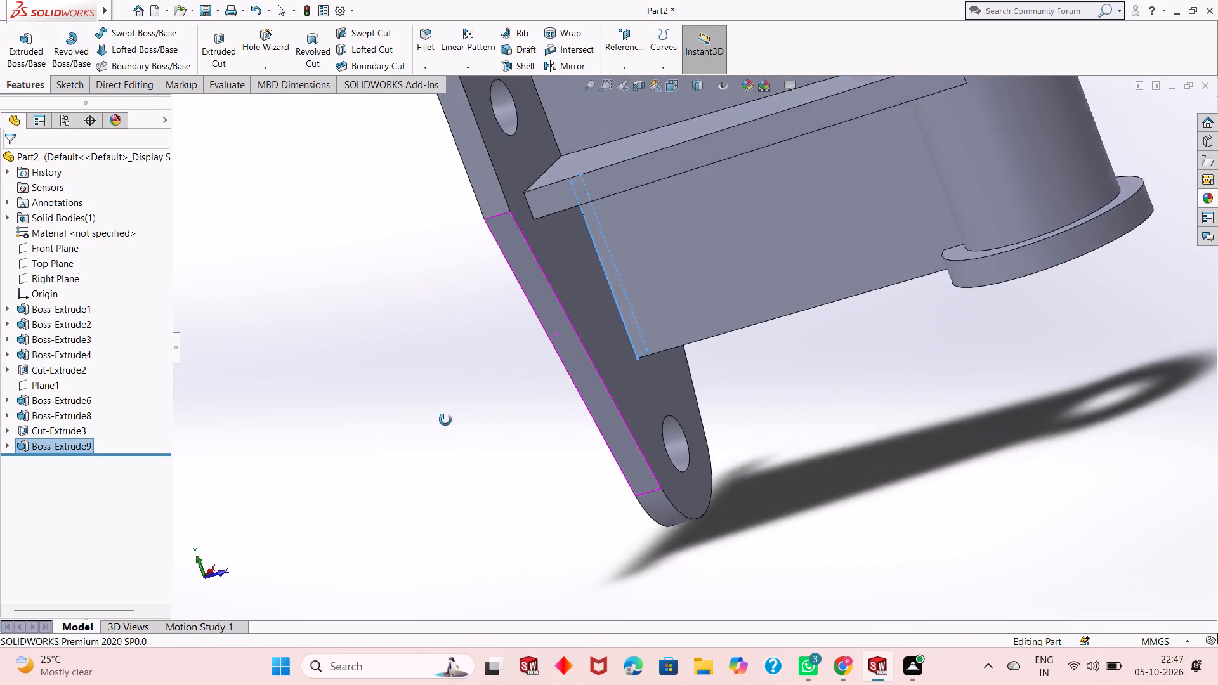
{"action": "middle_click_drag", "start_coordinate": [445, 420], "coordinate": [416, 416]}
{"action": "left_click", "coordinate": [414, 406]}
{"action": "scroll", "coordinate": [606, 348], "scroll_direction": "up", "scroll_amount": 1}
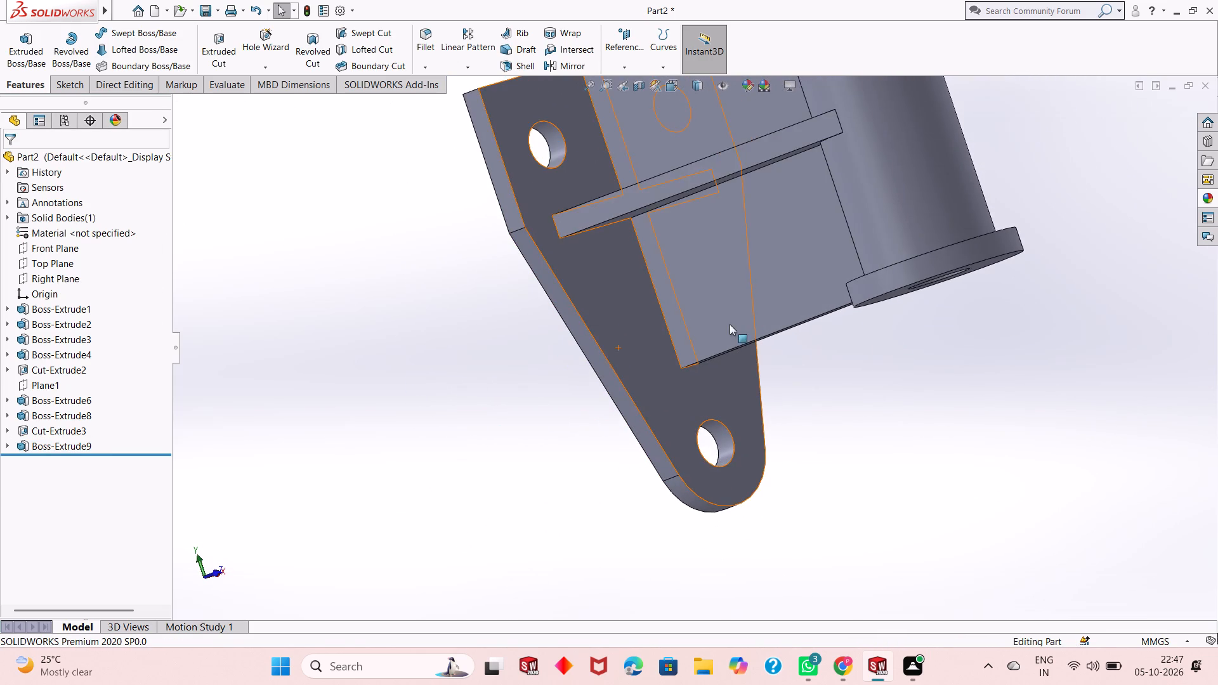
{"action": "scroll", "coordinate": [732, 324], "scroll_direction": "up", "scroll_amount": 1}
{"action": "middle_click_drag", "start_coordinate": [733, 324], "coordinate": [714, 362]}
{"action": "scroll", "coordinate": [714, 349], "scroll_direction": "up", "scroll_amount": 1}
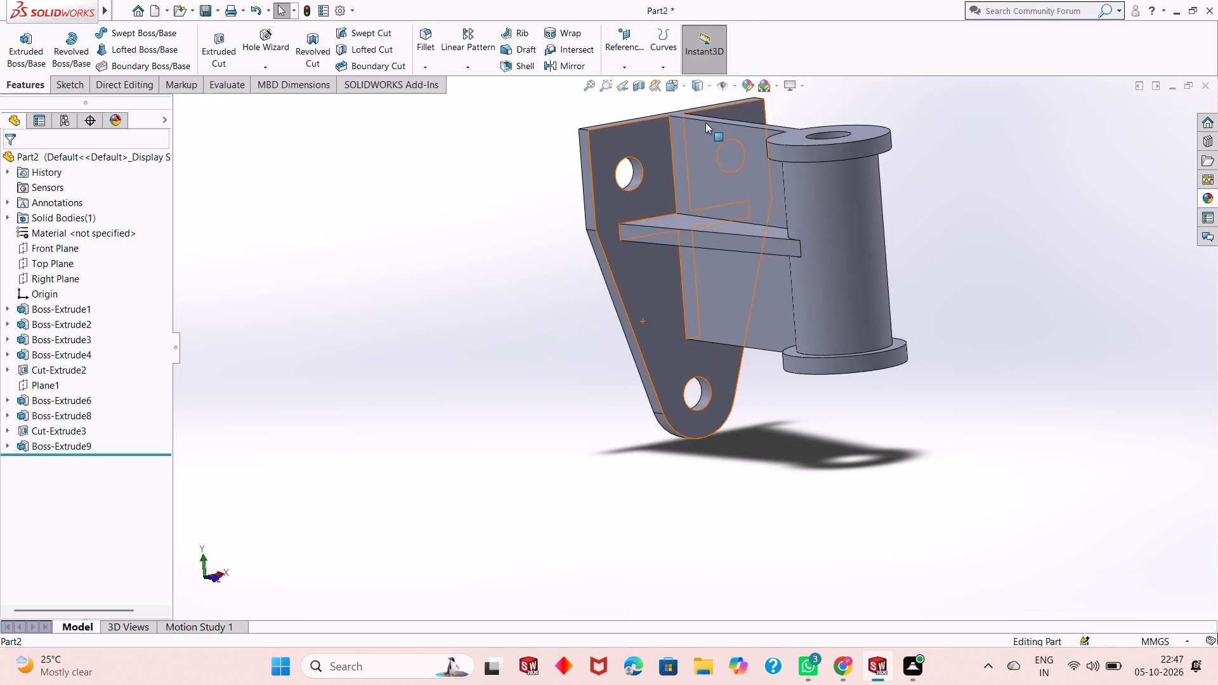
{"action": "scroll", "coordinate": [706, 129], "scroll_direction": "down", "scroll_amount": 1}
{"action": "scroll", "coordinate": [706, 212], "scroll_direction": "up", "scroll_amount": 2}
{"action": "middle_click_drag", "start_coordinate": [707, 213], "coordinate": [702, 310]}
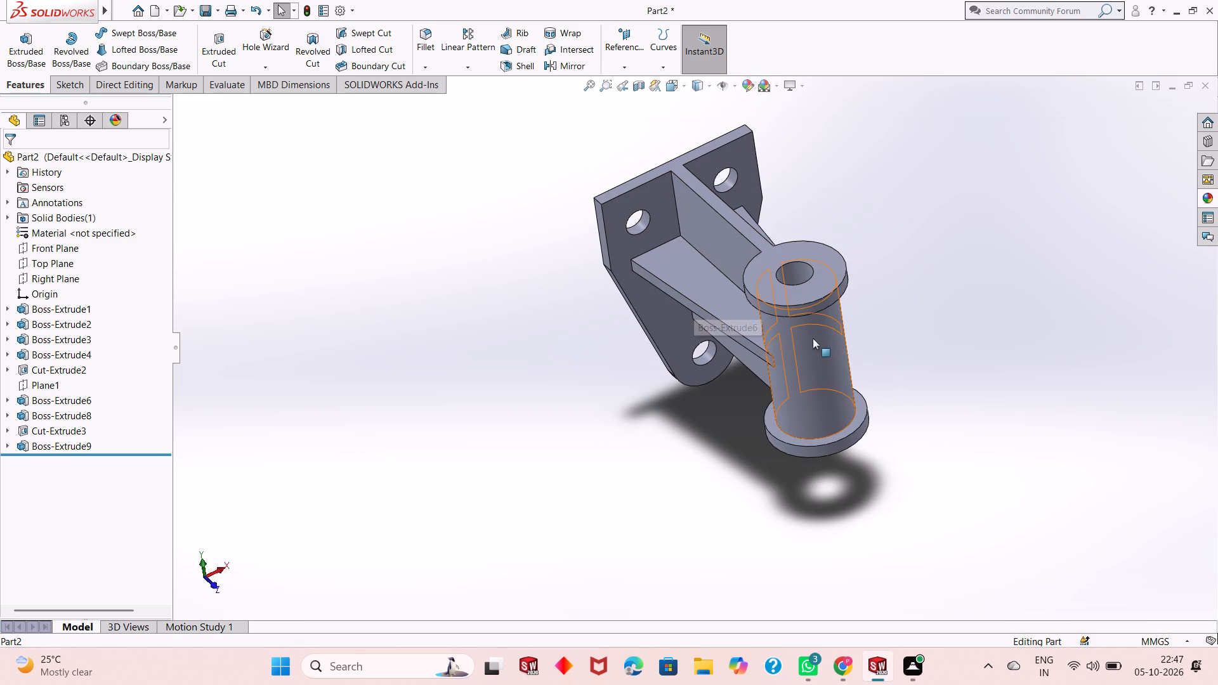
{"action": "middle_click_drag", "start_coordinate": [721, 446], "coordinate": [724, 391]}
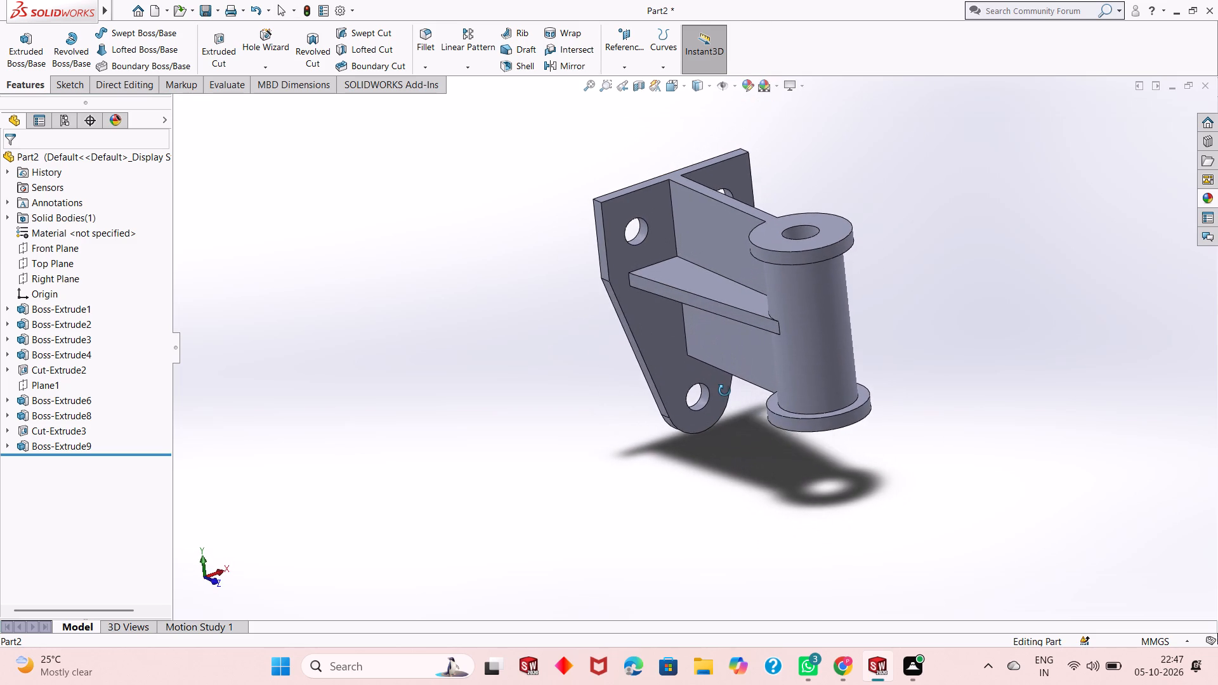
{"action": "middle_click_drag", "start_coordinate": [724, 391], "coordinate": [627, 407]}
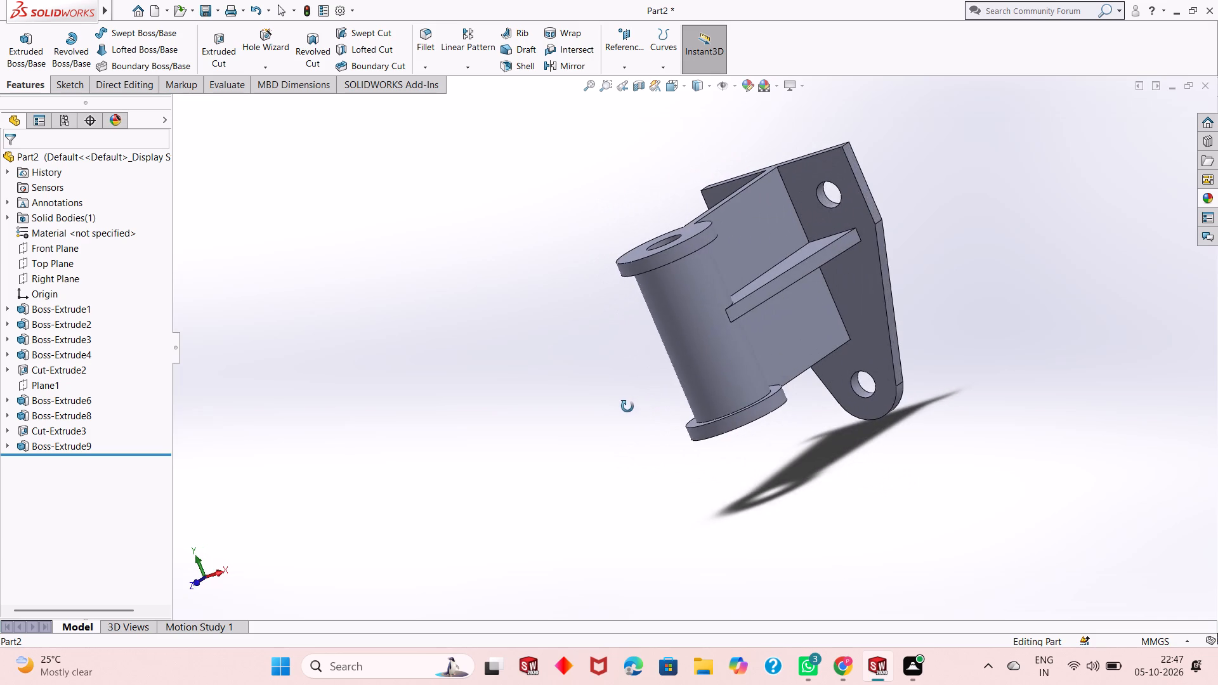
{"action": "middle_click_drag", "start_coordinate": [627, 407], "coordinate": [738, 380]}
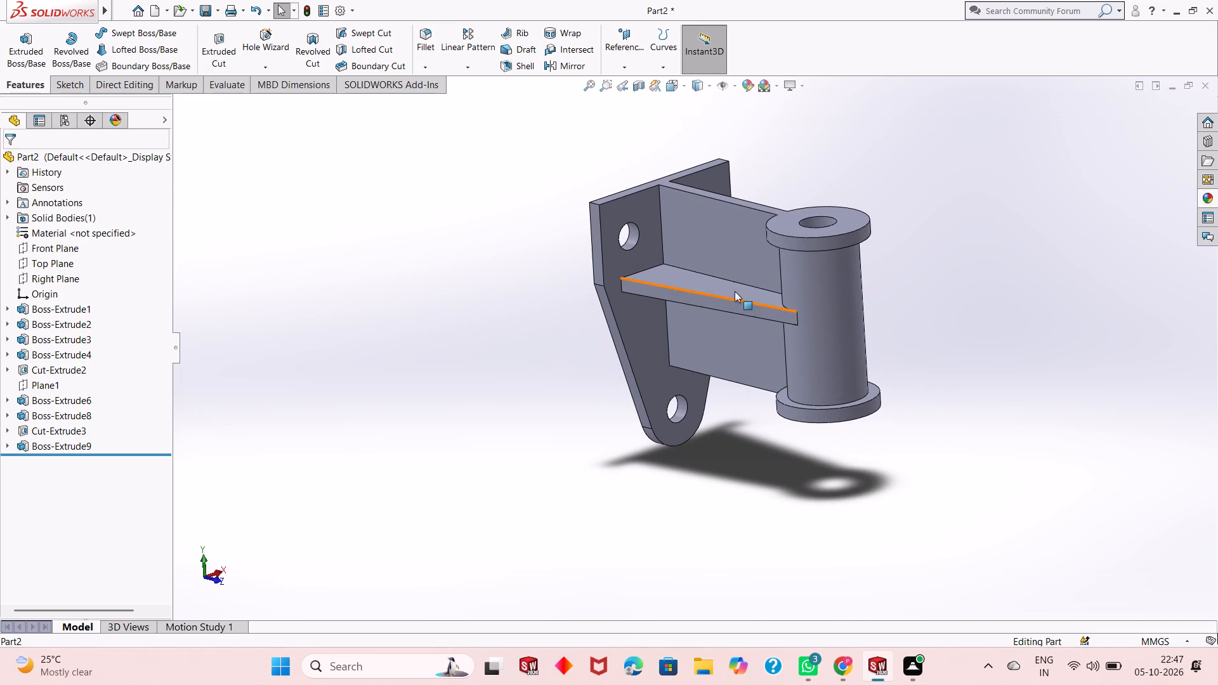
Apply a light cyan-blue colour appearance to the whole part.
{"action": "left_click", "coordinate": [752, 89]}
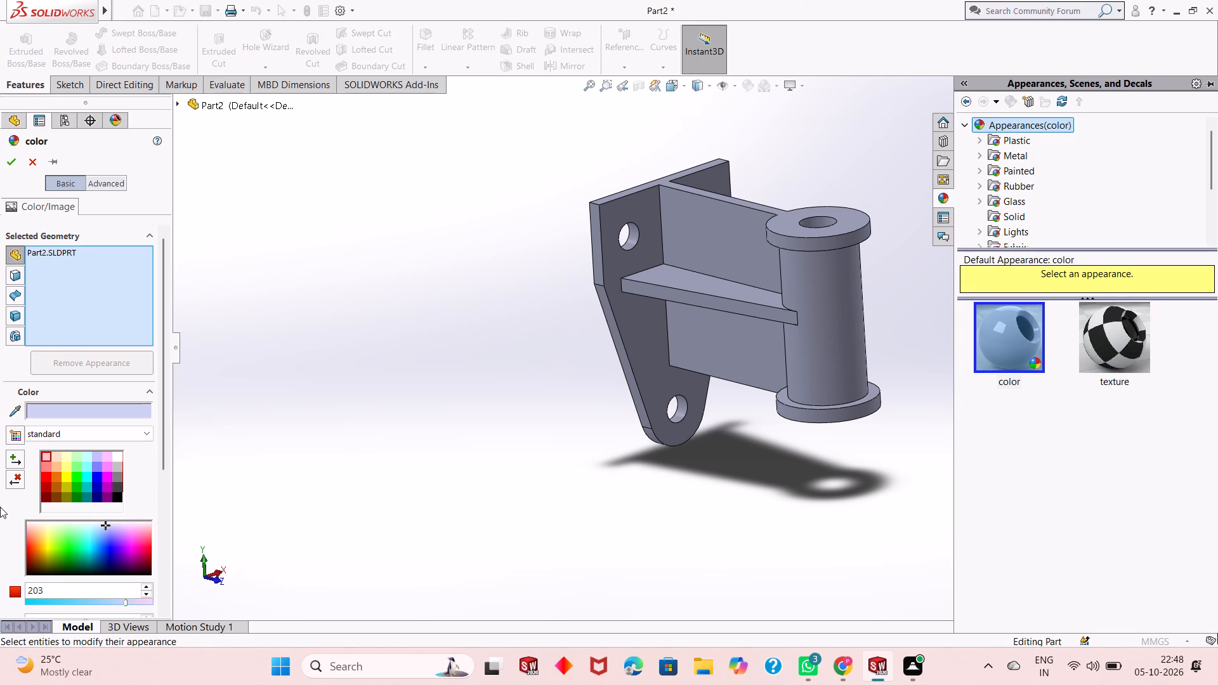
{"action": "left_click", "coordinate": [31, 552]}
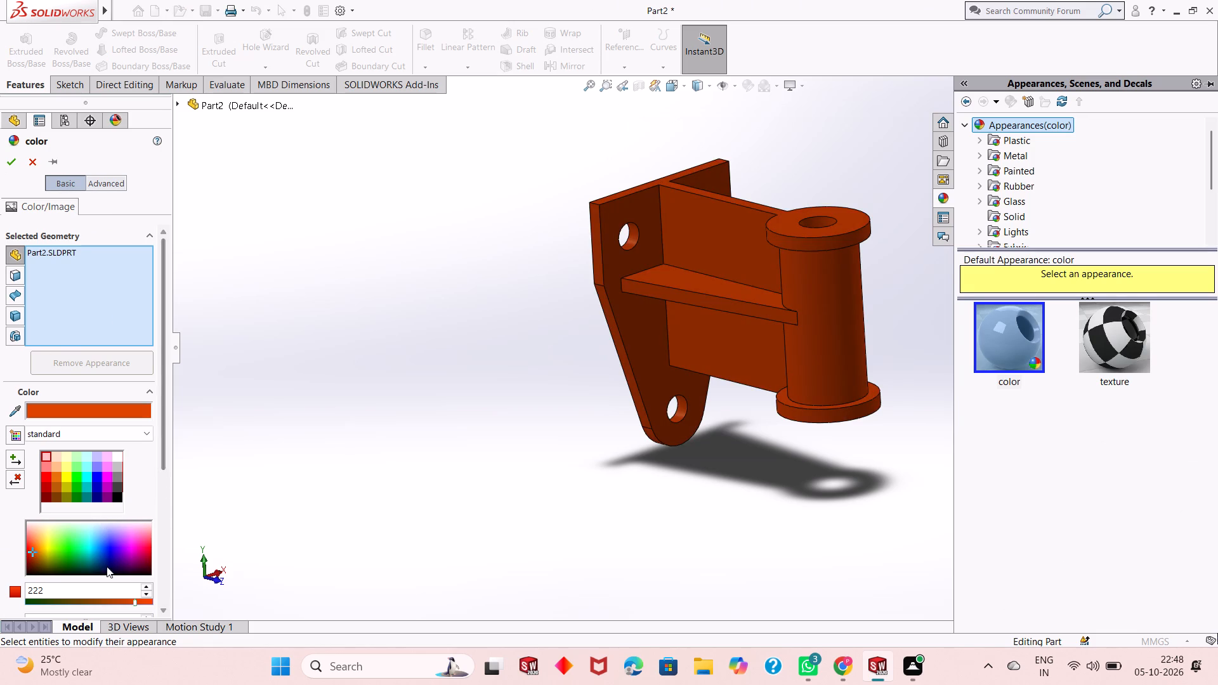
{"action": "left_click", "coordinate": [79, 547]}
{"action": "left_click", "coordinate": [86, 535]}
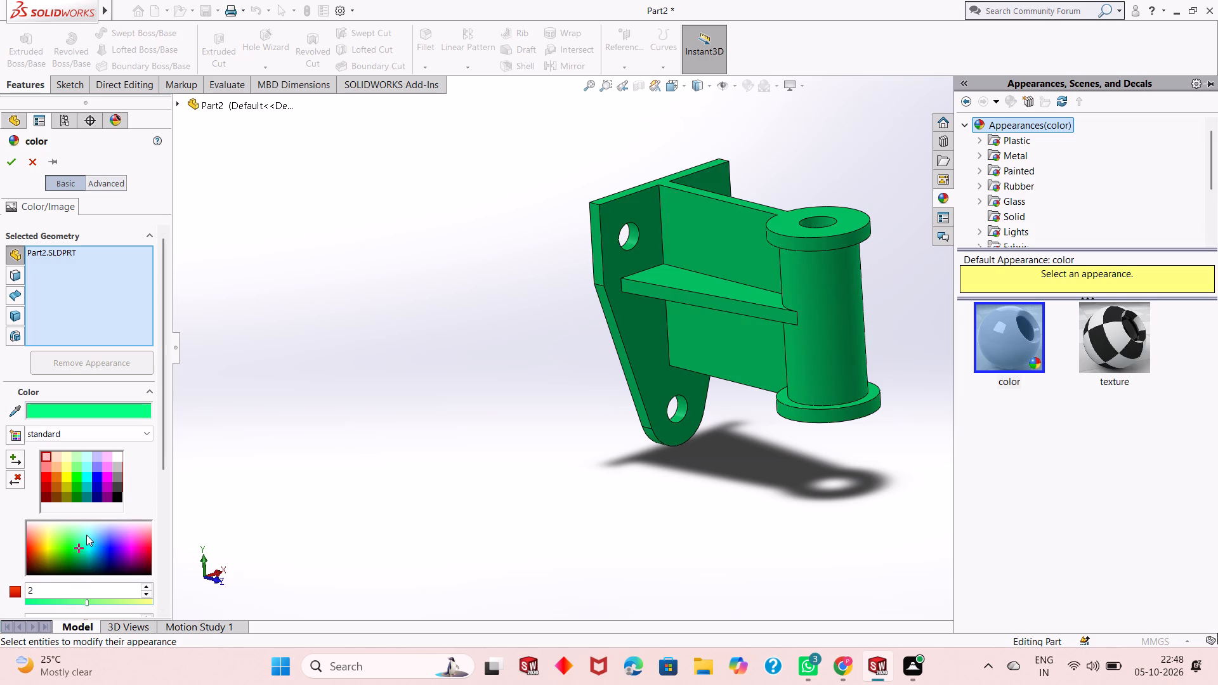
{"action": "left_click", "coordinate": [87, 553]}
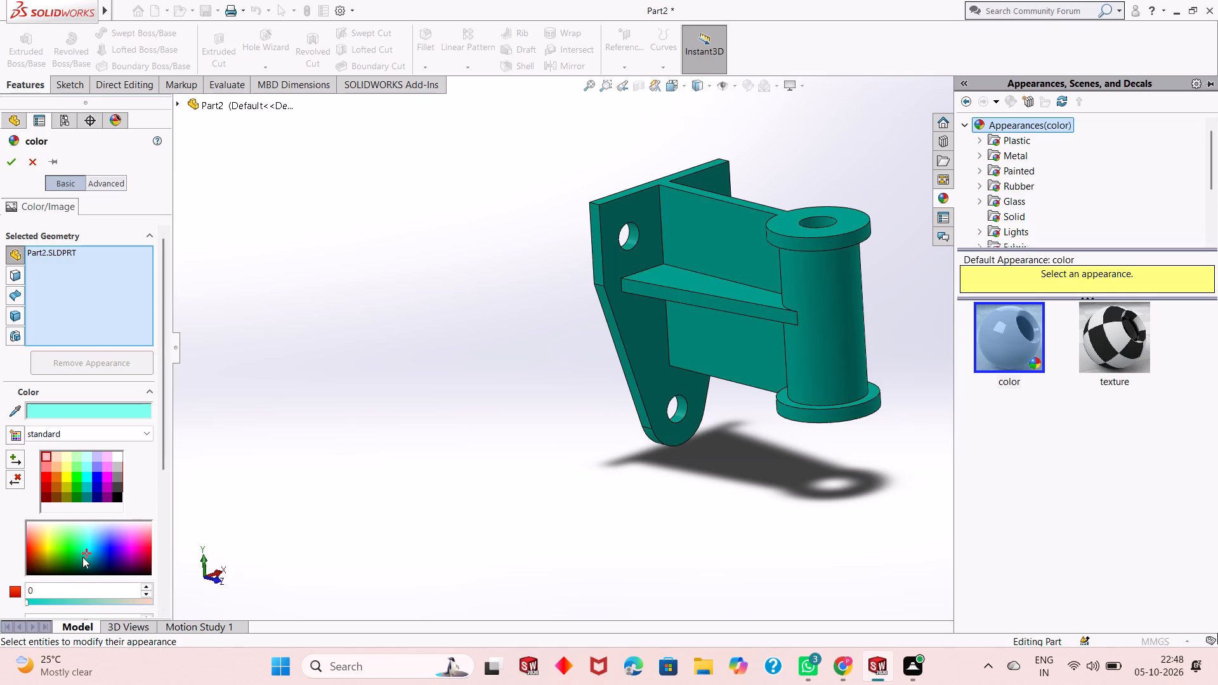
{"action": "left_click", "coordinate": [88, 541]}
{"action": "left_click", "coordinate": [88, 540]}
{"action": "double_click", "coordinate": [89, 545]}
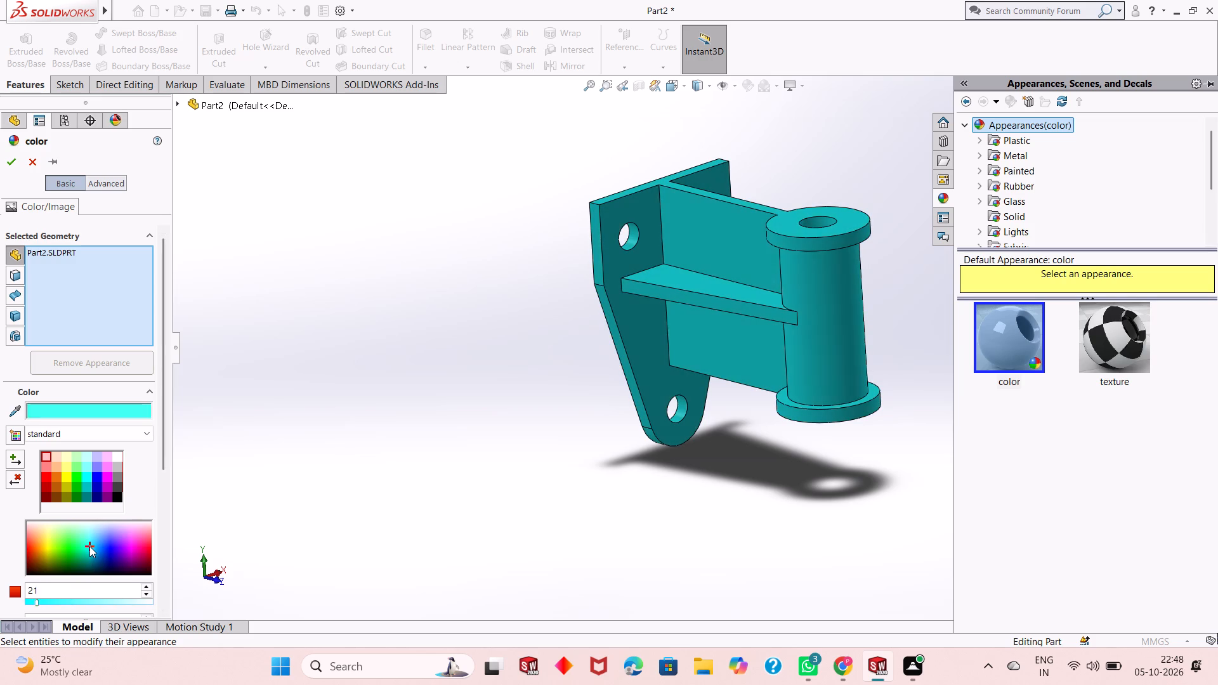
{"action": "left_click", "coordinate": [89, 551]}
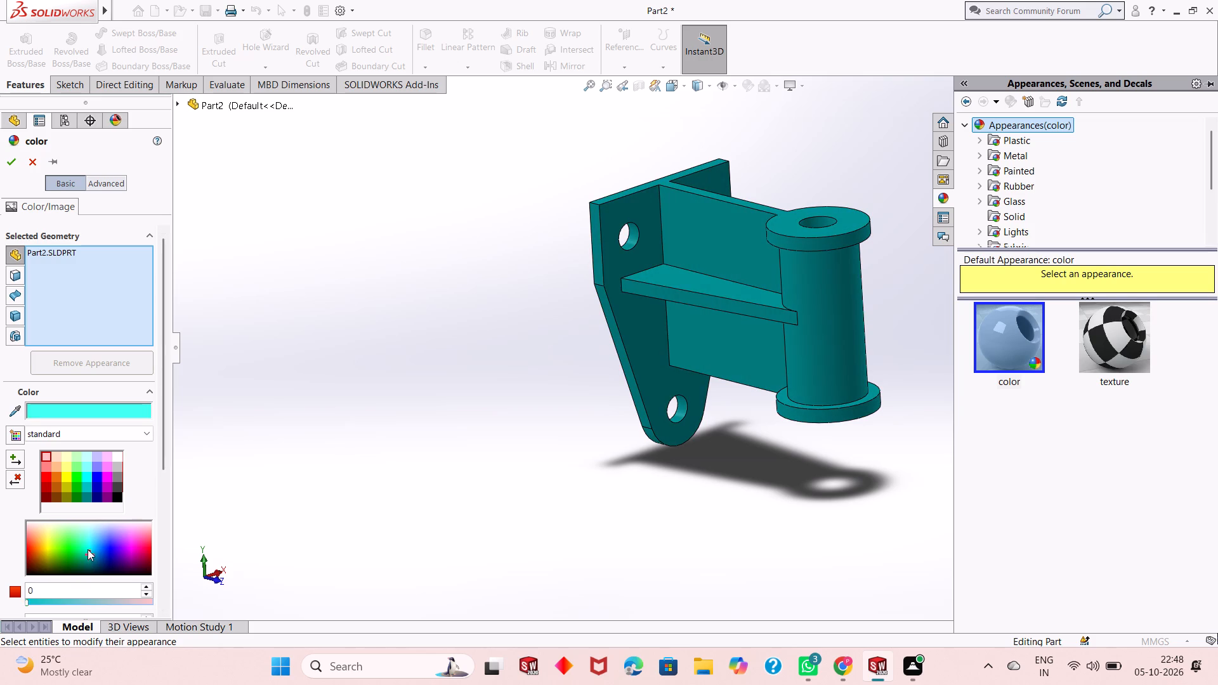
{"action": "left_click", "coordinate": [85, 547]}
{"action": "double_click", "coordinate": [89, 552]}
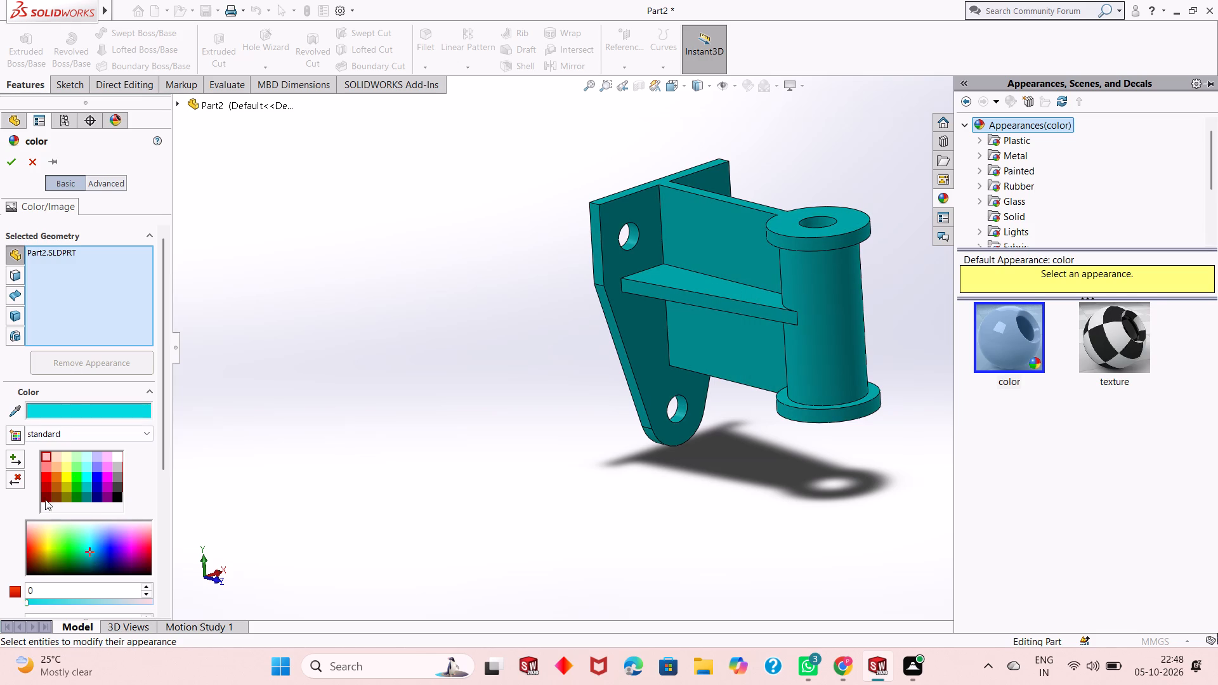
{"action": "left_click", "coordinate": [89, 546]}
{"action": "double_click", "coordinate": [89, 545]}
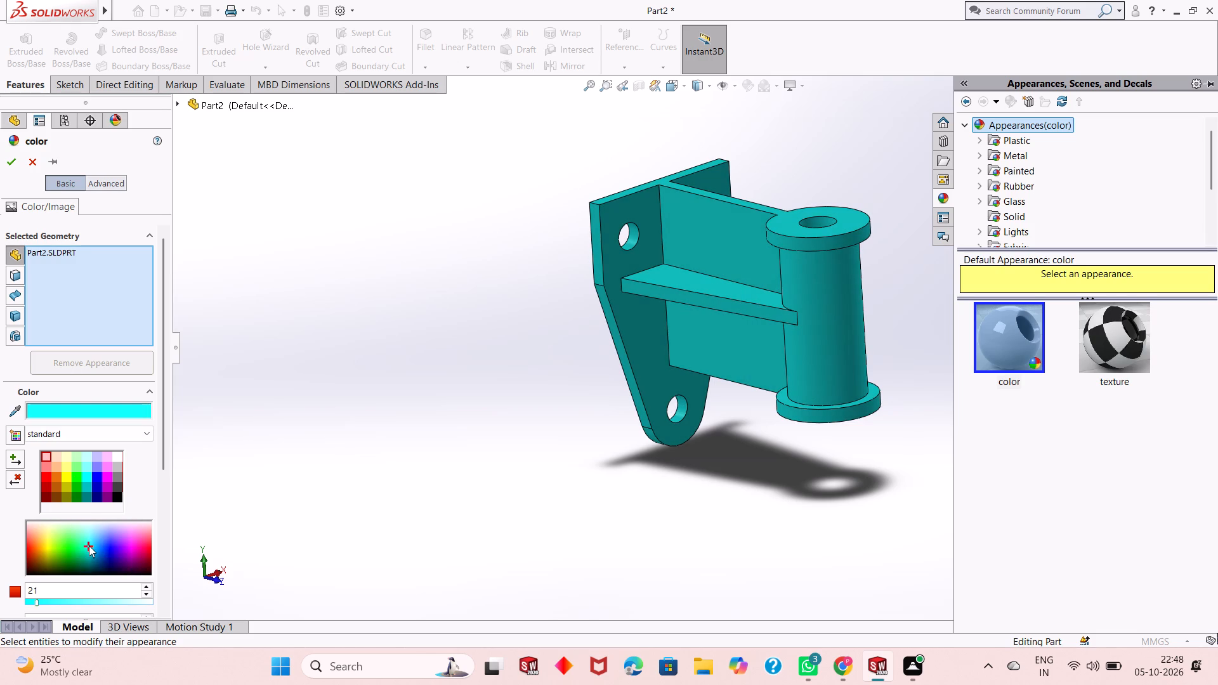
{"action": "left_click", "coordinate": [89, 548]}
{"action": "left_click", "coordinate": [89, 553]}
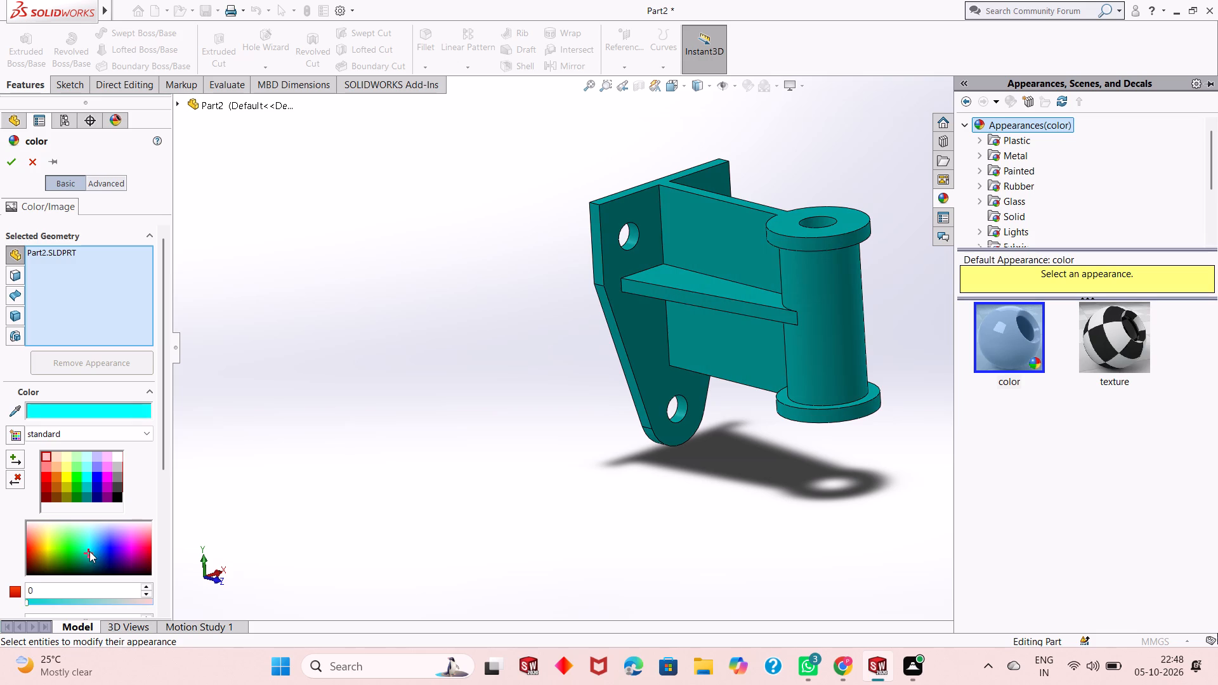
{"action": "left_click", "coordinate": [89, 551]}
{"action": "double_click", "coordinate": [89, 547]}
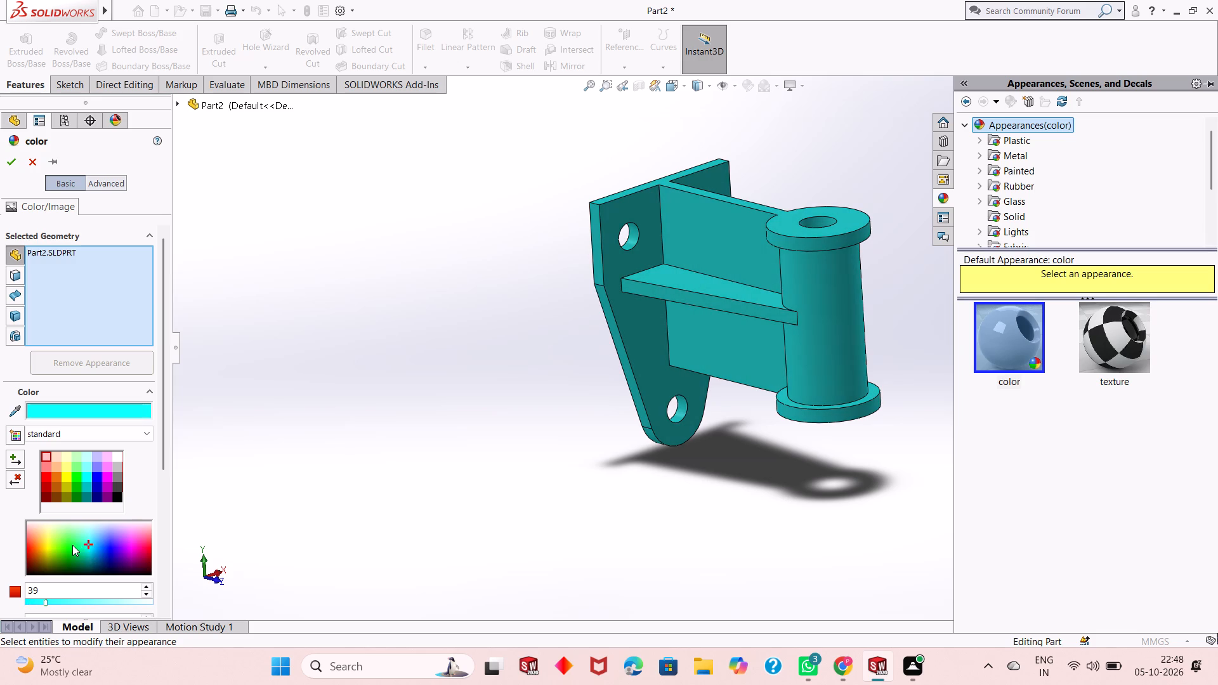
{"action": "left_click", "coordinate": [89, 538]}
{"action": "double_click", "coordinate": [90, 534]}
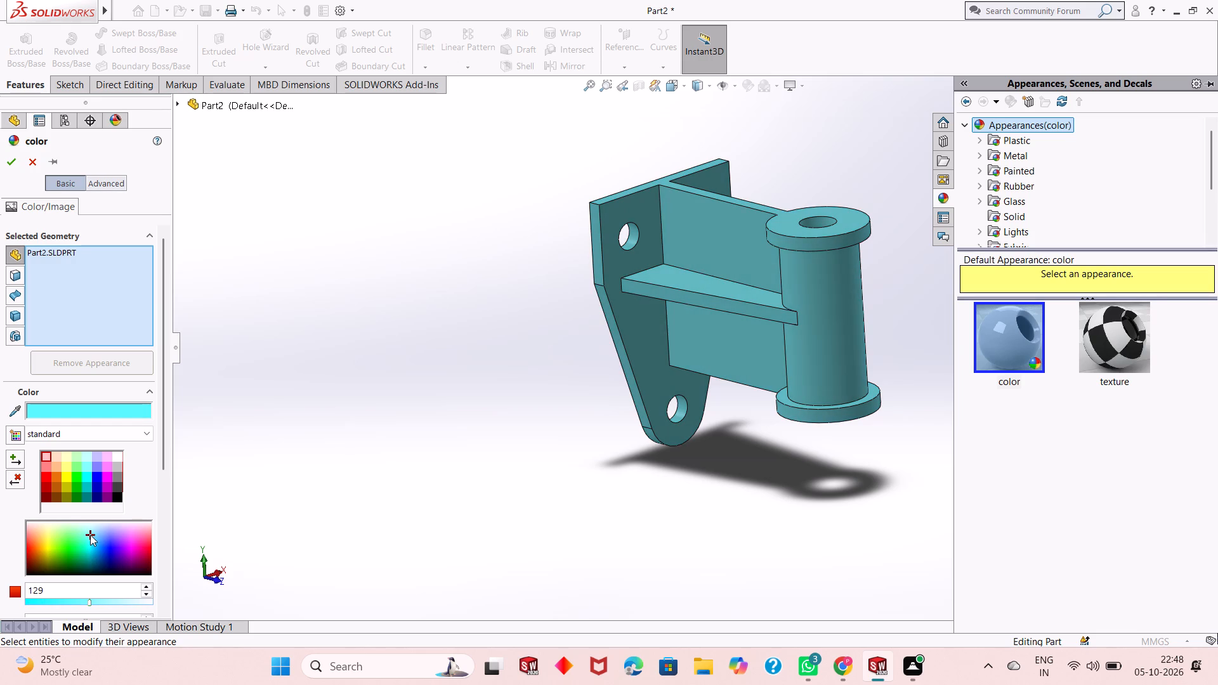
{"action": "left_click", "coordinate": [90, 538]}
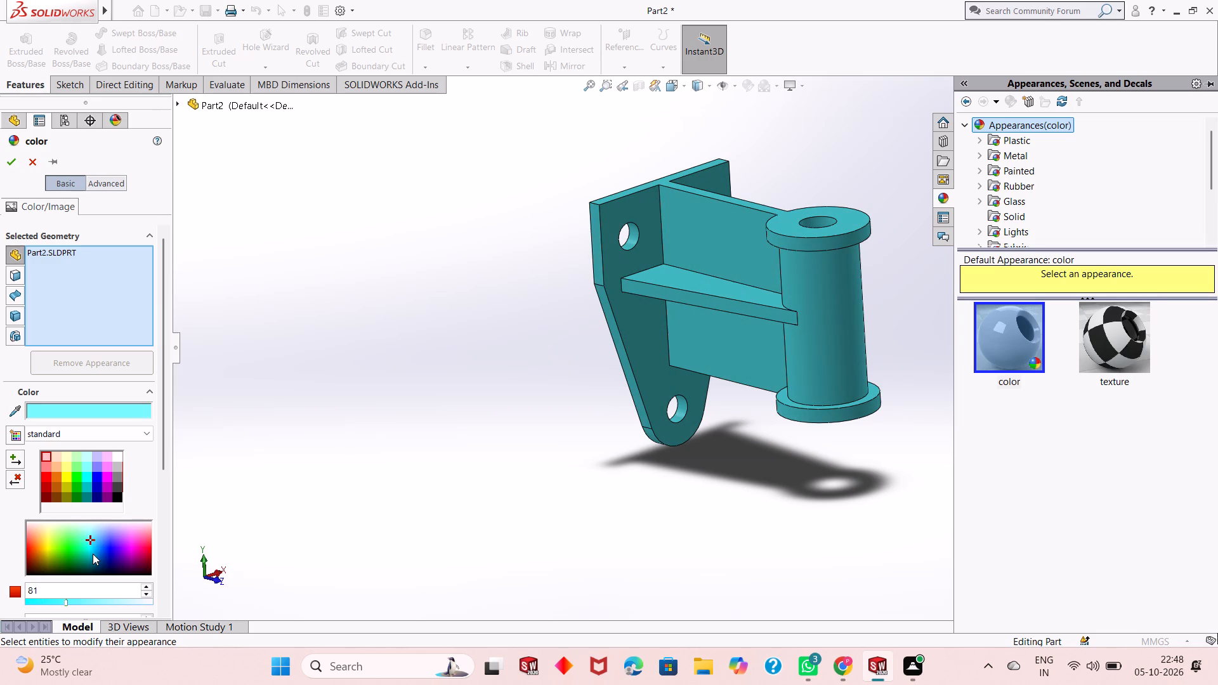
{"action": "left_click", "coordinate": [93, 556]}
{"action": "left_click", "coordinate": [92, 550]}
{"action": "left_click", "coordinate": [81, 549]}
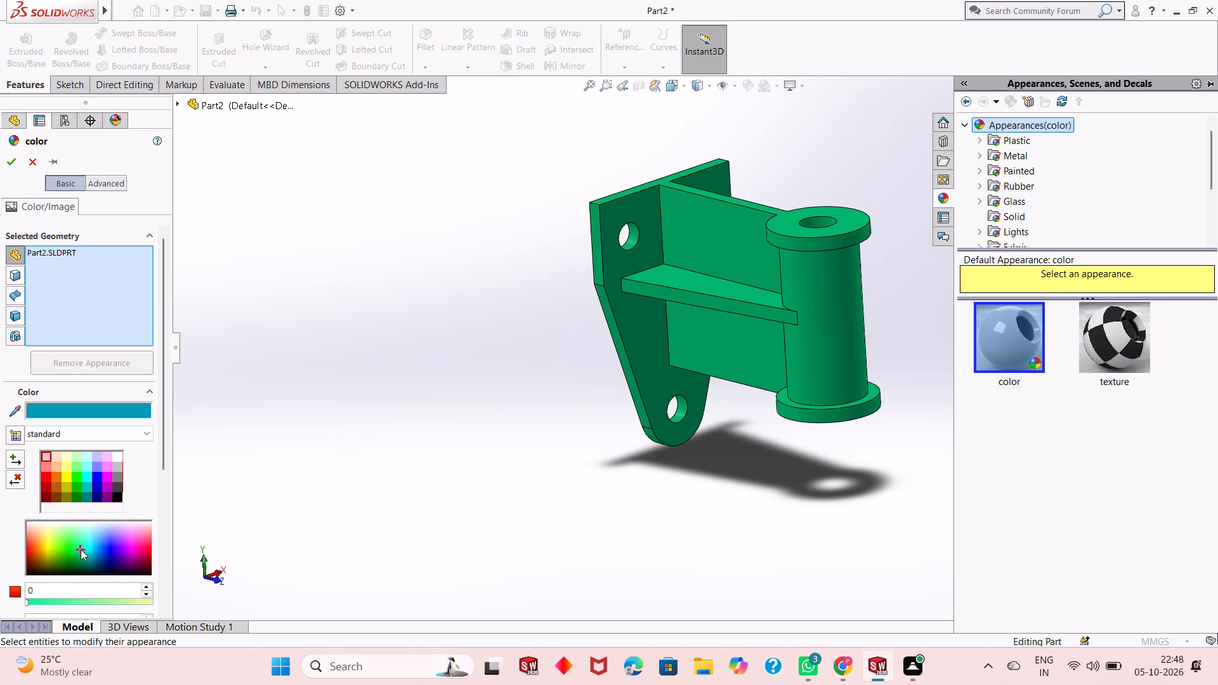
{"action": "left_click", "coordinate": [86, 549]}
{"action": "left_click", "coordinate": [87, 545]}
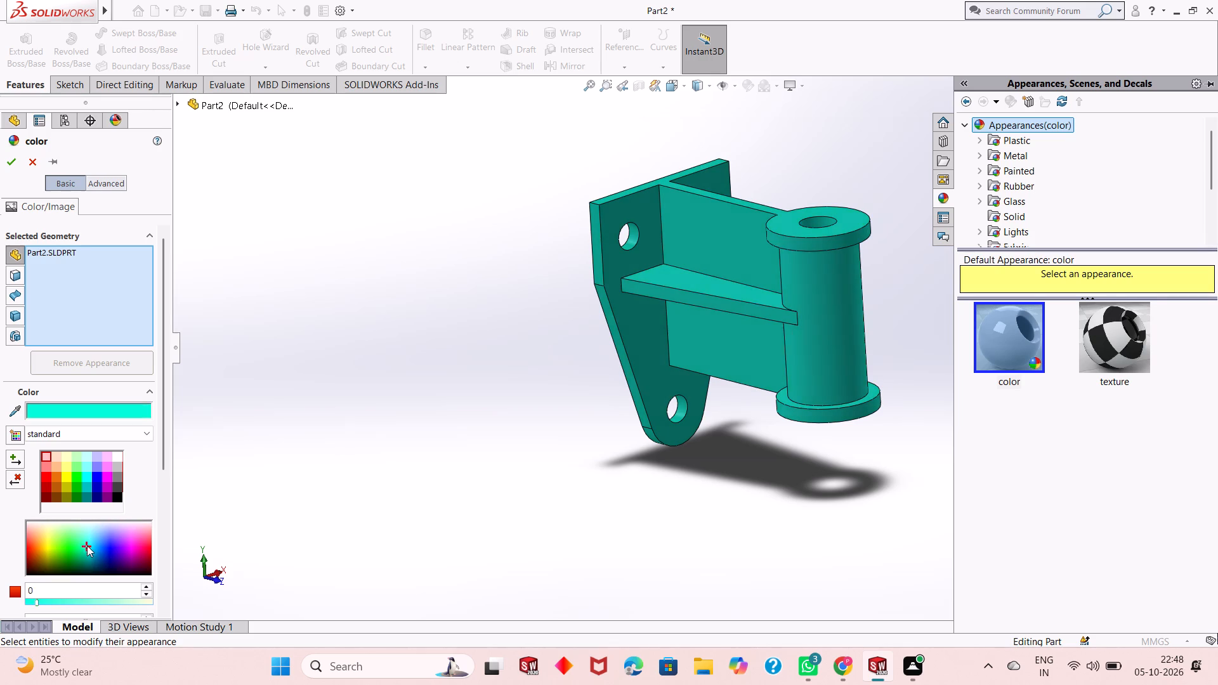
{"action": "left_click", "coordinate": [87, 553]}
{"action": "left_click", "coordinate": [88, 556]}
{"action": "left_click", "coordinate": [88, 545]}
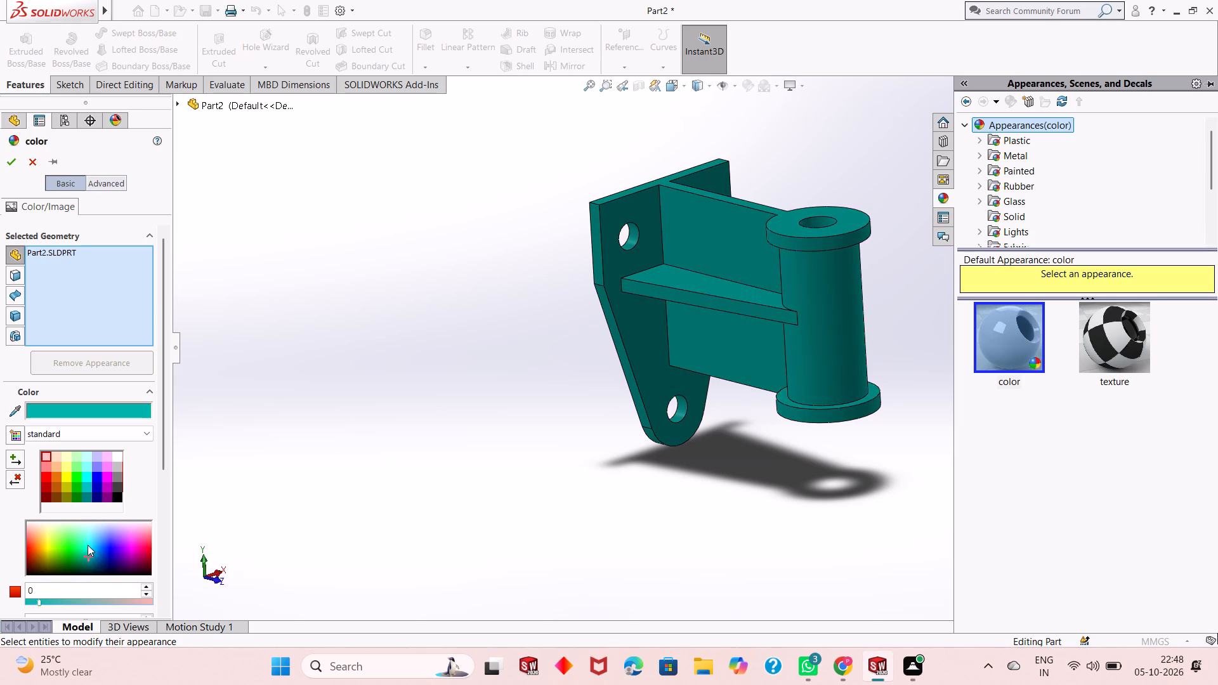
{"action": "left_click", "coordinate": [88, 551]}
{"action": "left_click", "coordinate": [88, 547]}
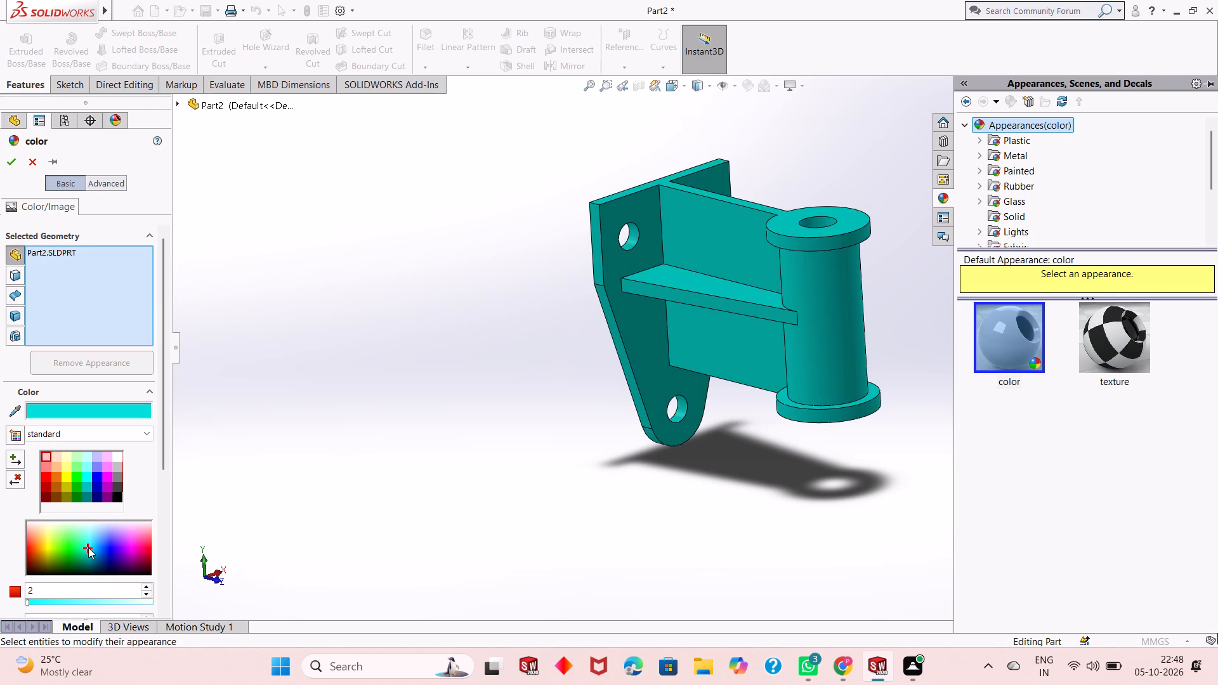
{"action": "left_click", "coordinate": [88, 540]}
{"action": "left_click", "coordinate": [89, 537]}
{"action": "left_click", "coordinate": [91, 536]}
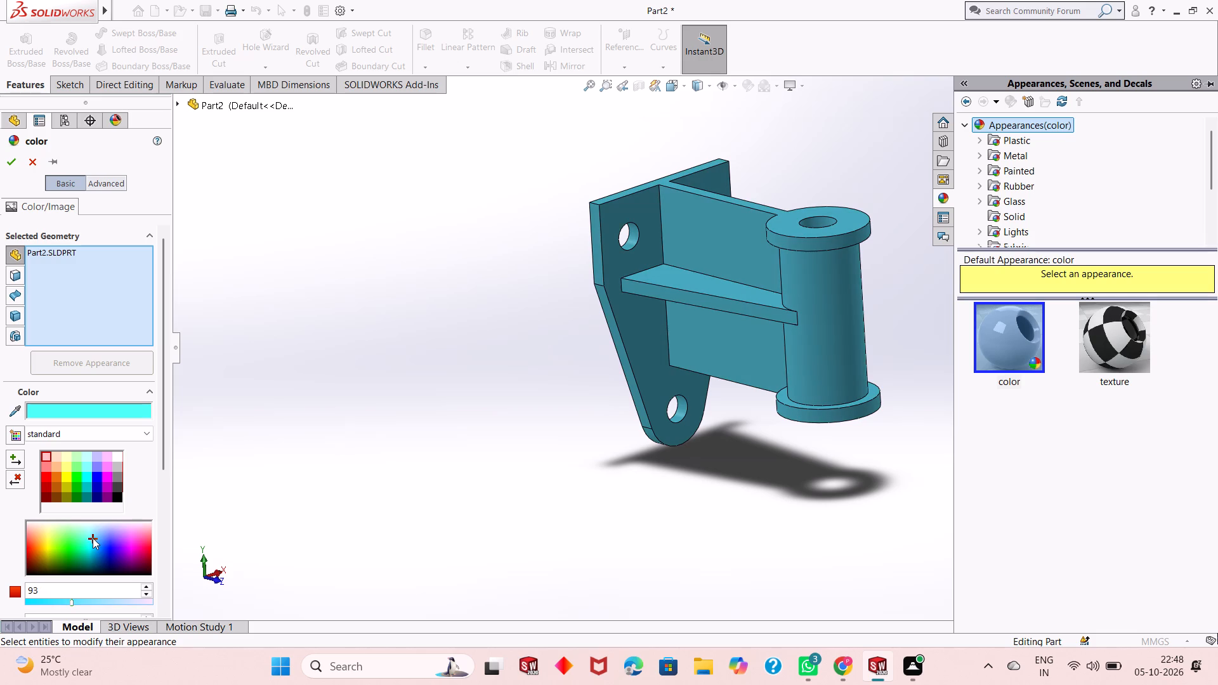
{"action": "left_click", "coordinate": [92, 538]}
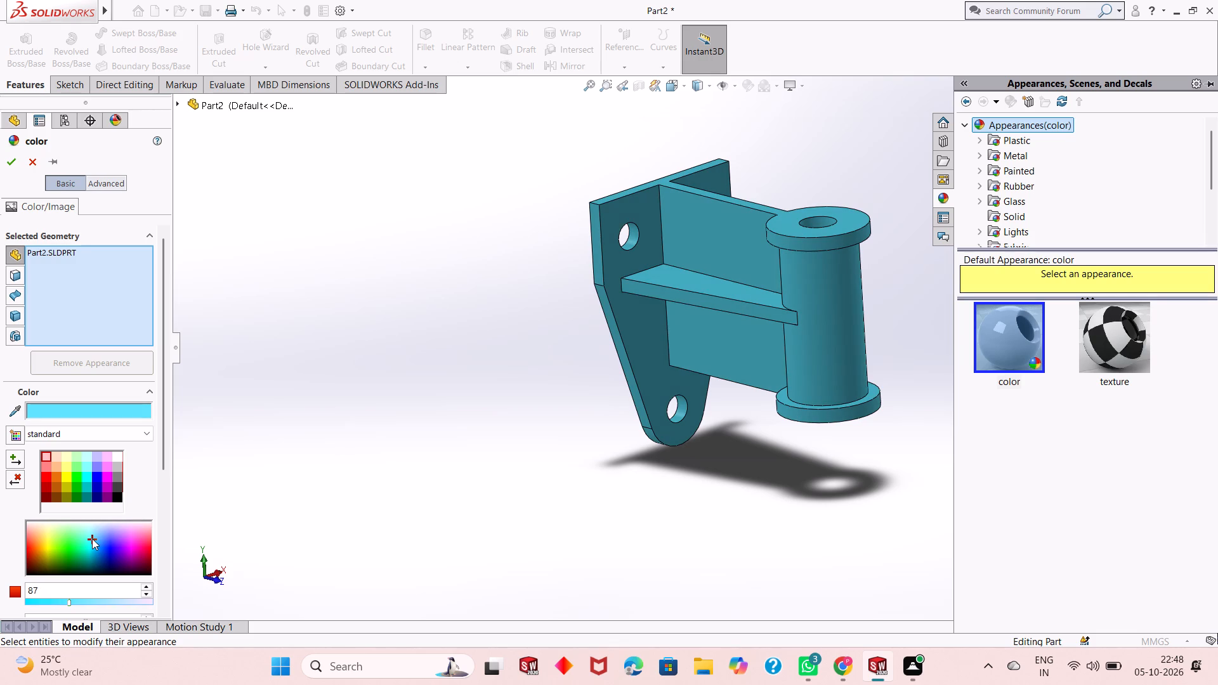
{"action": "left_click", "coordinate": [92, 538]}
{"action": "left_click", "coordinate": [92, 538]}
{"action": "left_click", "coordinate": [10, 159]}
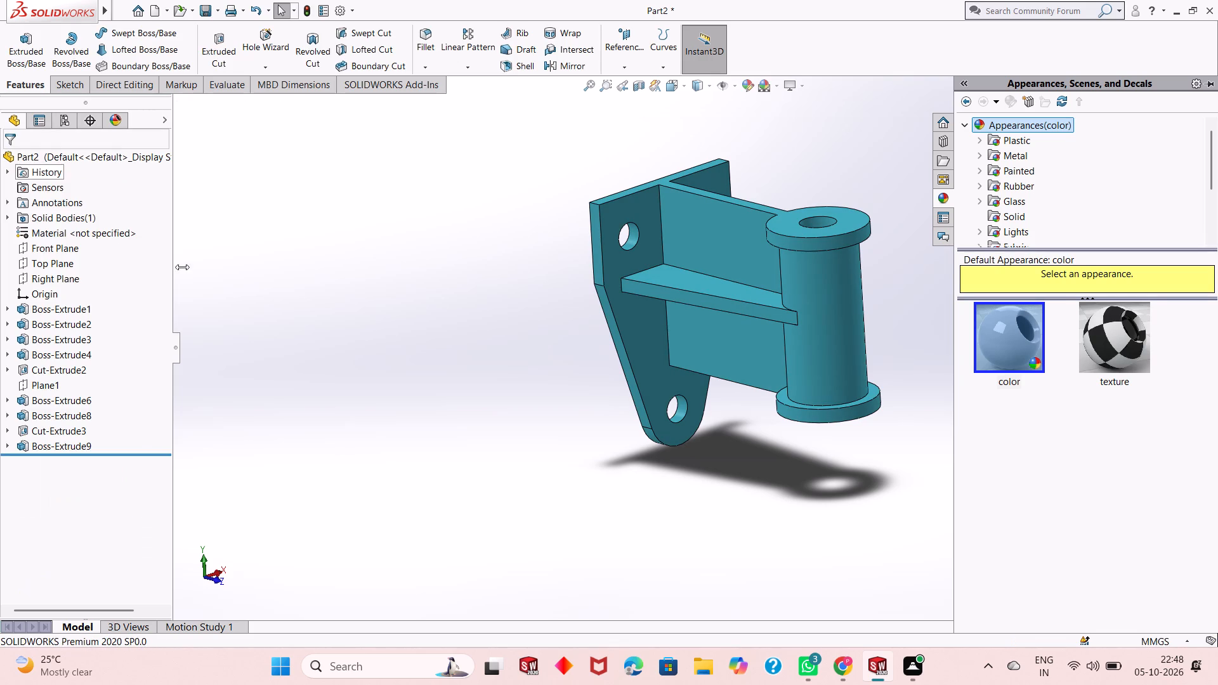
Apply the polished aluminum metal appearance to the cut feature that forms the plate's mounting holes.
{"action": "left_click", "coordinate": [1009, 163]}
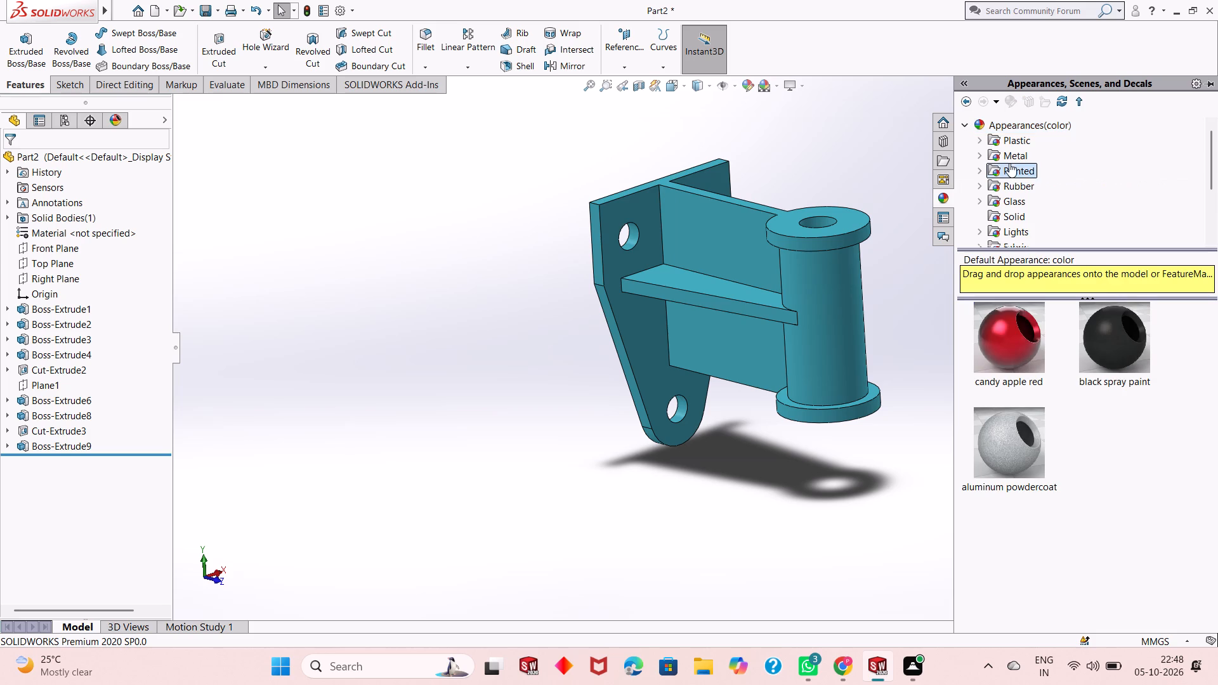
{"action": "left_click", "coordinate": [1010, 157]}
{"action": "left_click_drag", "start_coordinate": [1019, 440], "coordinate": [1002, 426]}
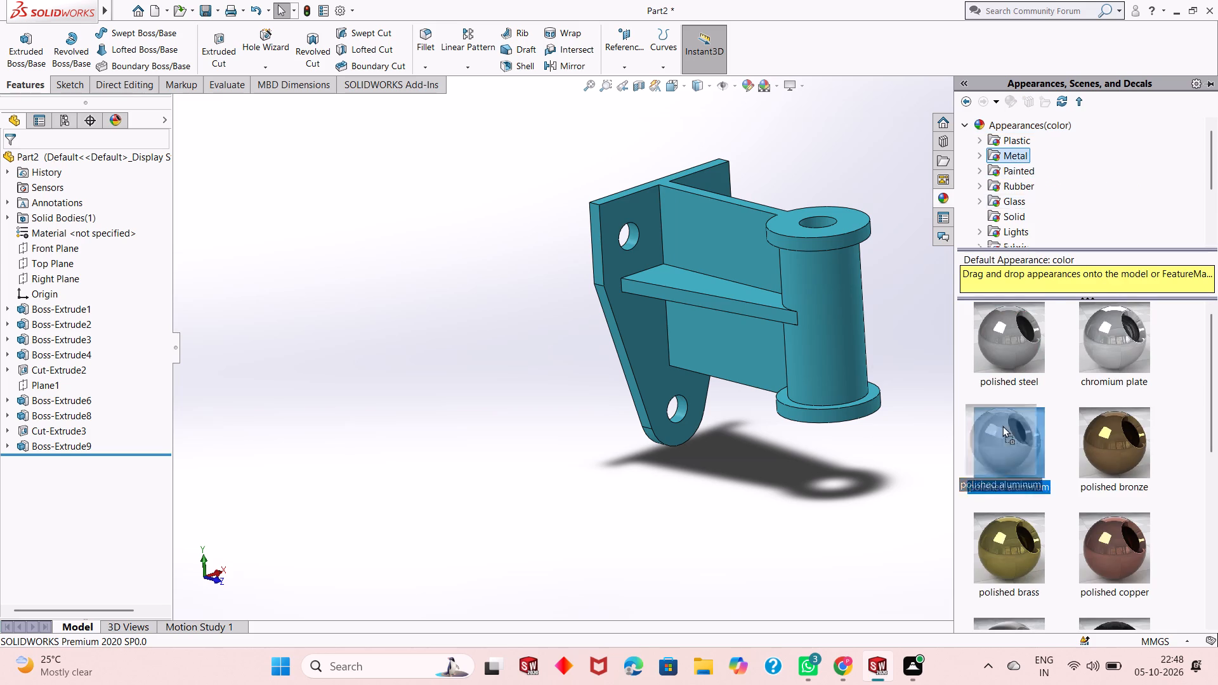
{"action": "left_click_drag", "start_coordinate": [1002, 426], "coordinate": [632, 243]}
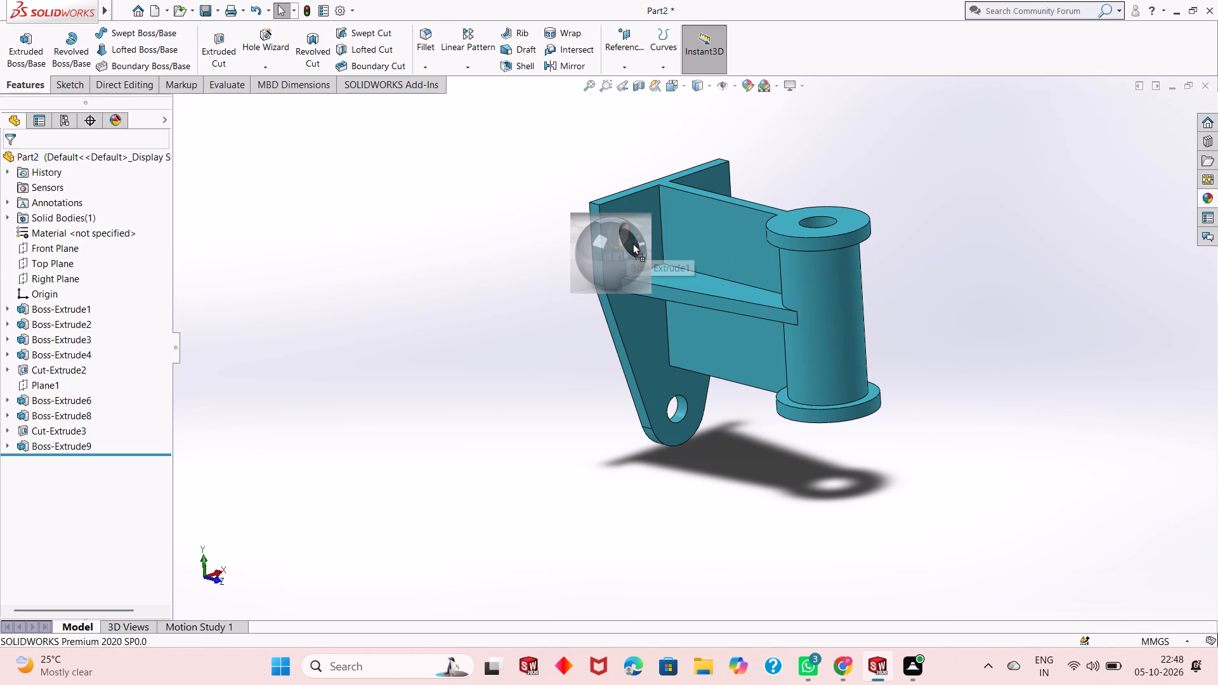
{"action": "left_click_drag", "start_coordinate": [632, 243], "coordinate": [633, 235]}
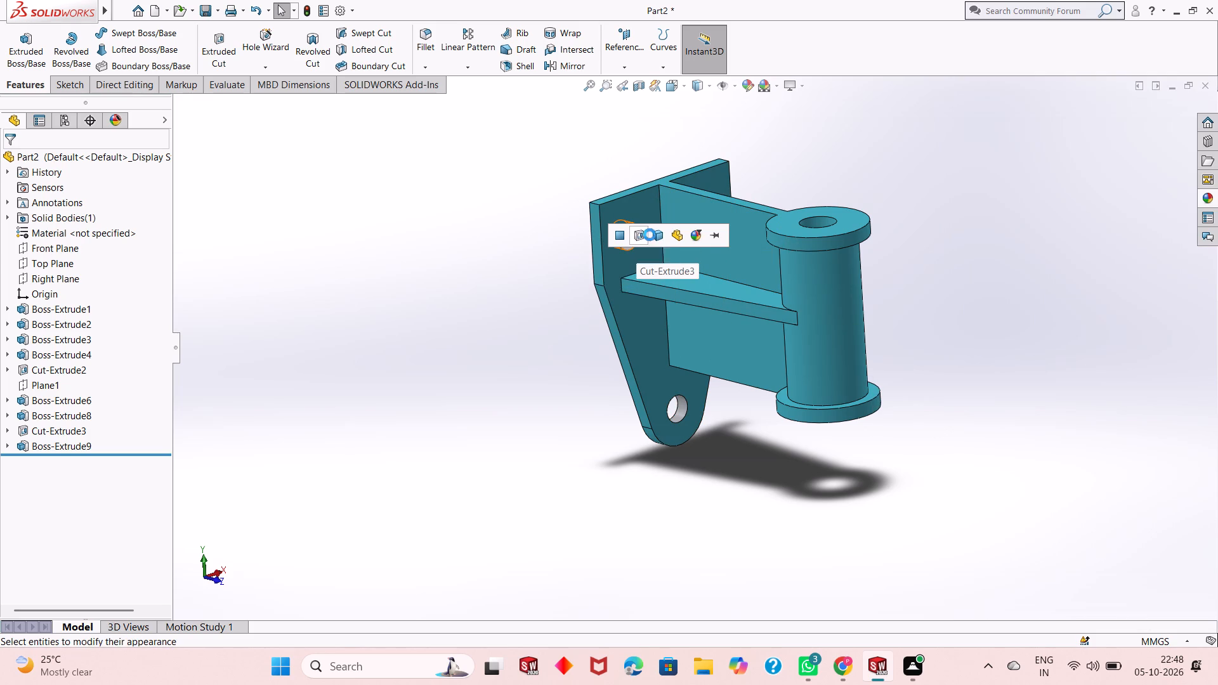
{"action": "left_click", "coordinate": [638, 235]}
Apply the same polished aluminum appearance to the cut feature that forms the flanged cylinder's bore.
{"action": "scroll", "coordinate": [838, 242], "scroll_direction": "down", "scroll_amount": 1}
{"action": "middle_click_drag", "start_coordinate": [828, 259], "coordinate": [827, 297]}
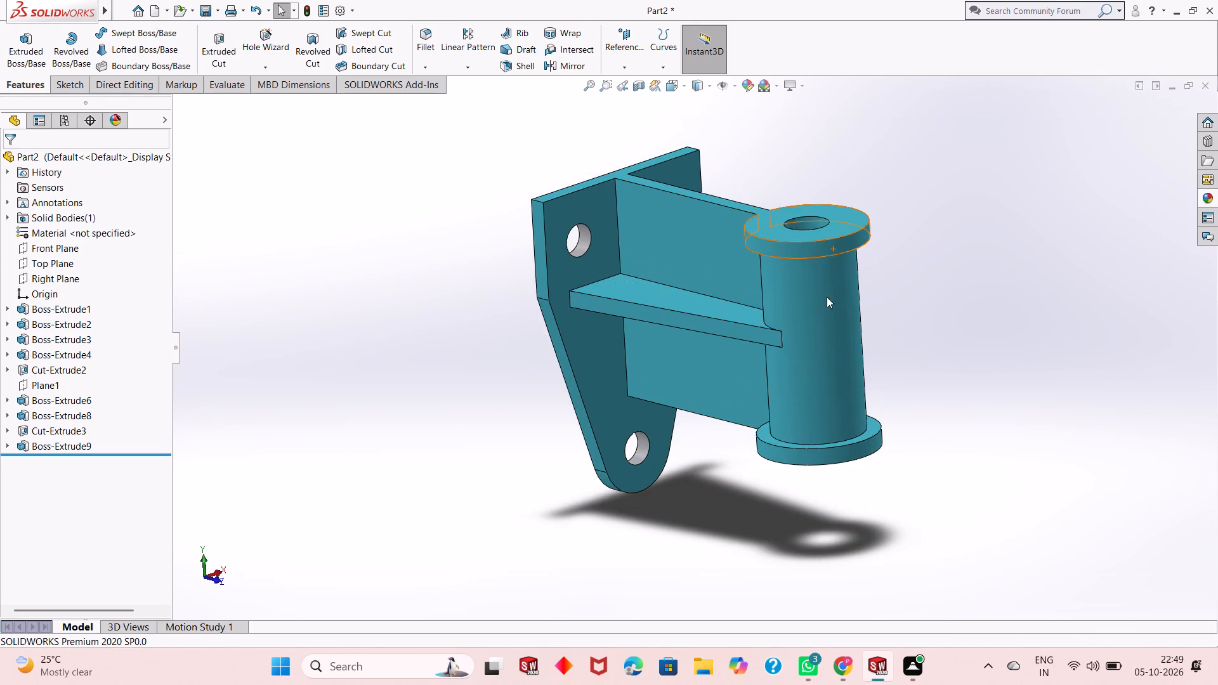
{"action": "middle_click_drag", "start_coordinate": [827, 297], "coordinate": [791, 402]}
{"action": "scroll", "coordinate": [790, 356], "scroll_direction": "down", "scroll_amount": 2}
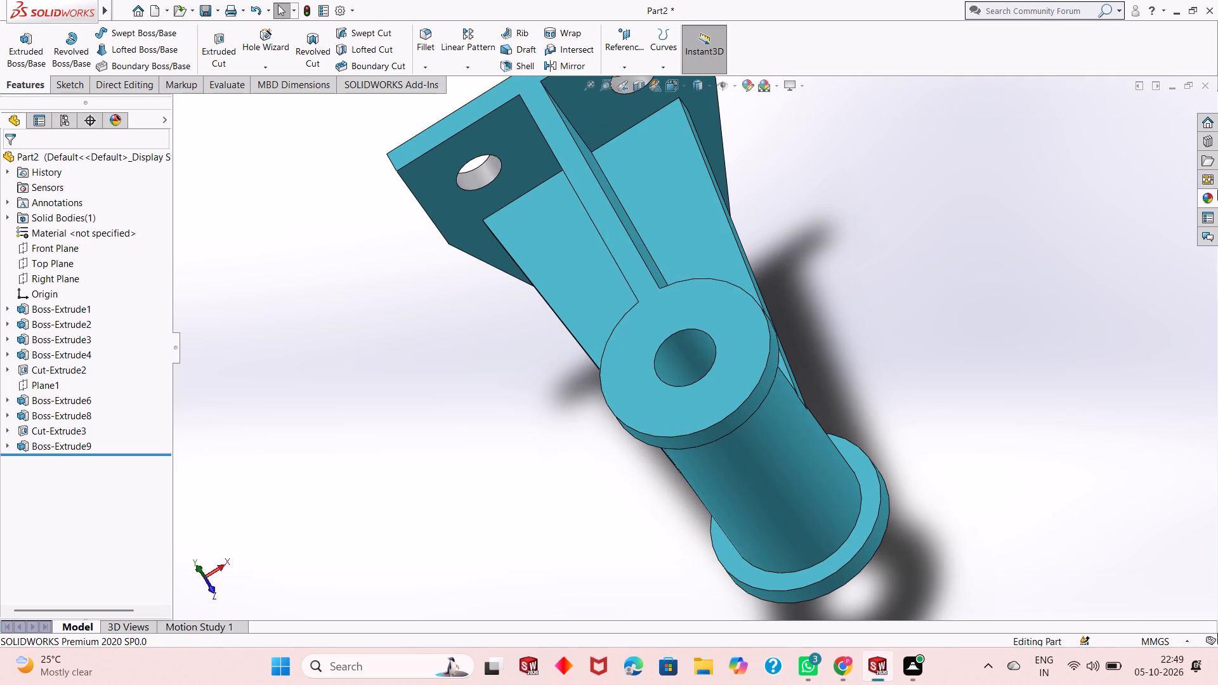
{"action": "left_click", "coordinate": [1202, 195]}
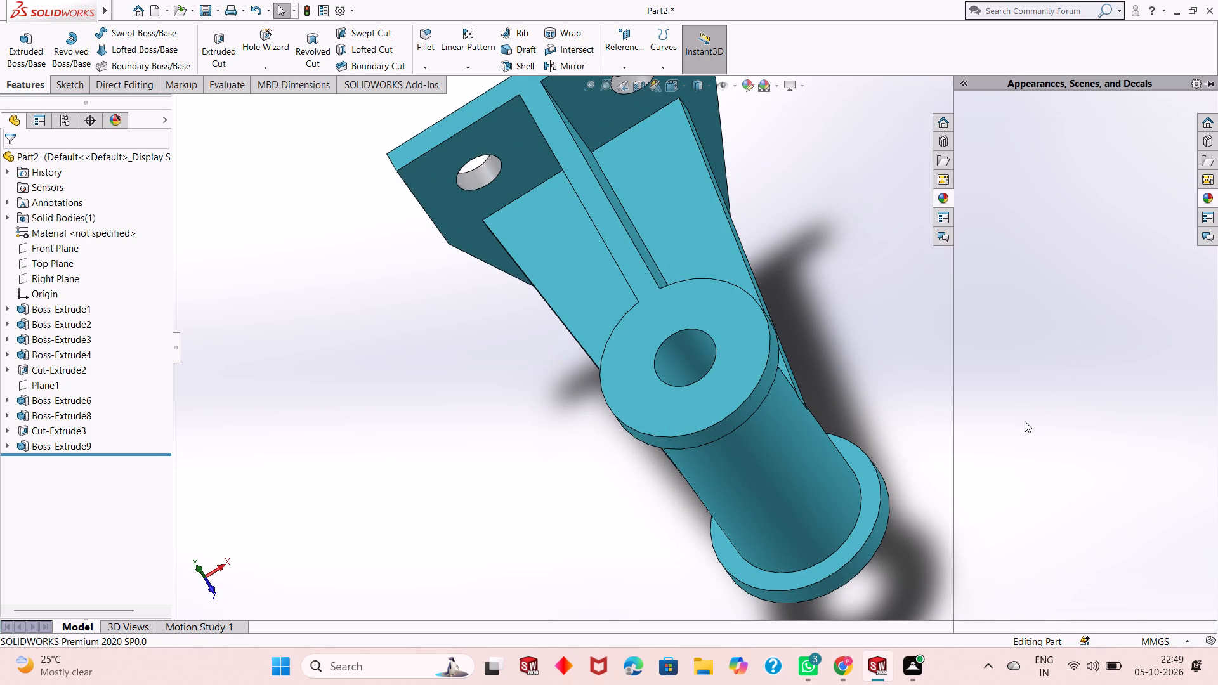
{"action": "left_click_drag", "start_coordinate": [1022, 429], "coordinate": [695, 347]}
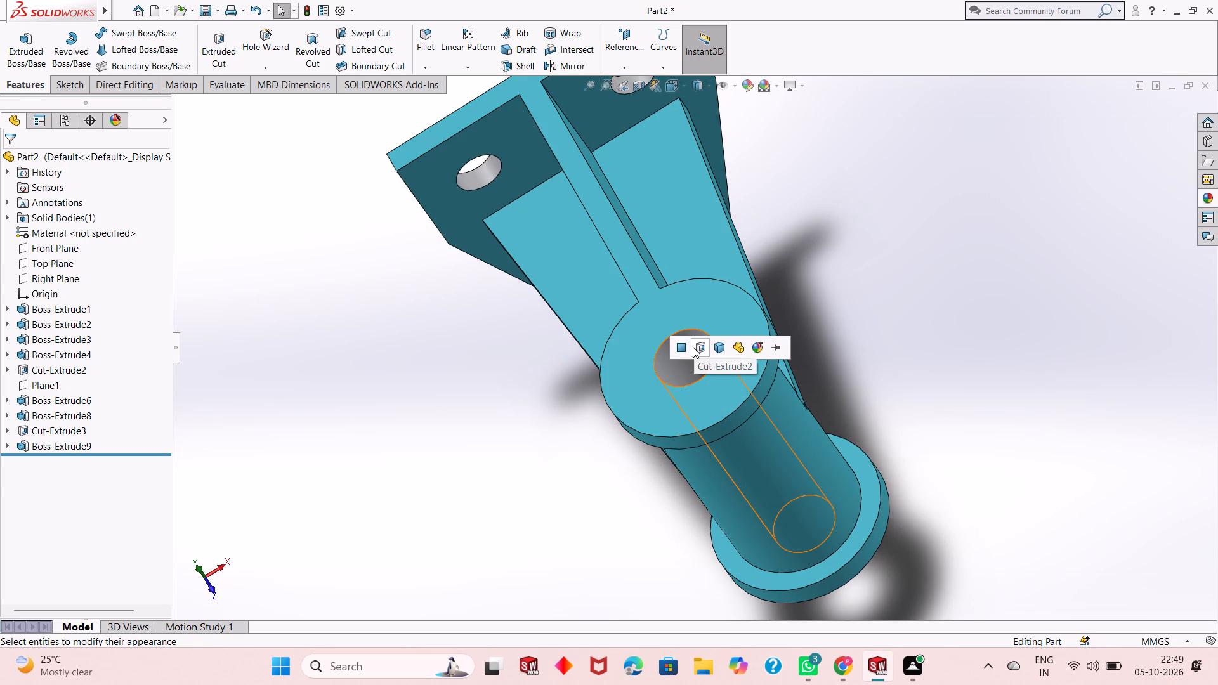
{"action": "left_click", "coordinate": [693, 347]}
Examine the coloured part from several sides, including the plate holes, the cylinder bore and the ribs.
{"action": "middle_click_drag", "start_coordinate": [717, 382], "coordinate": [732, 410]}
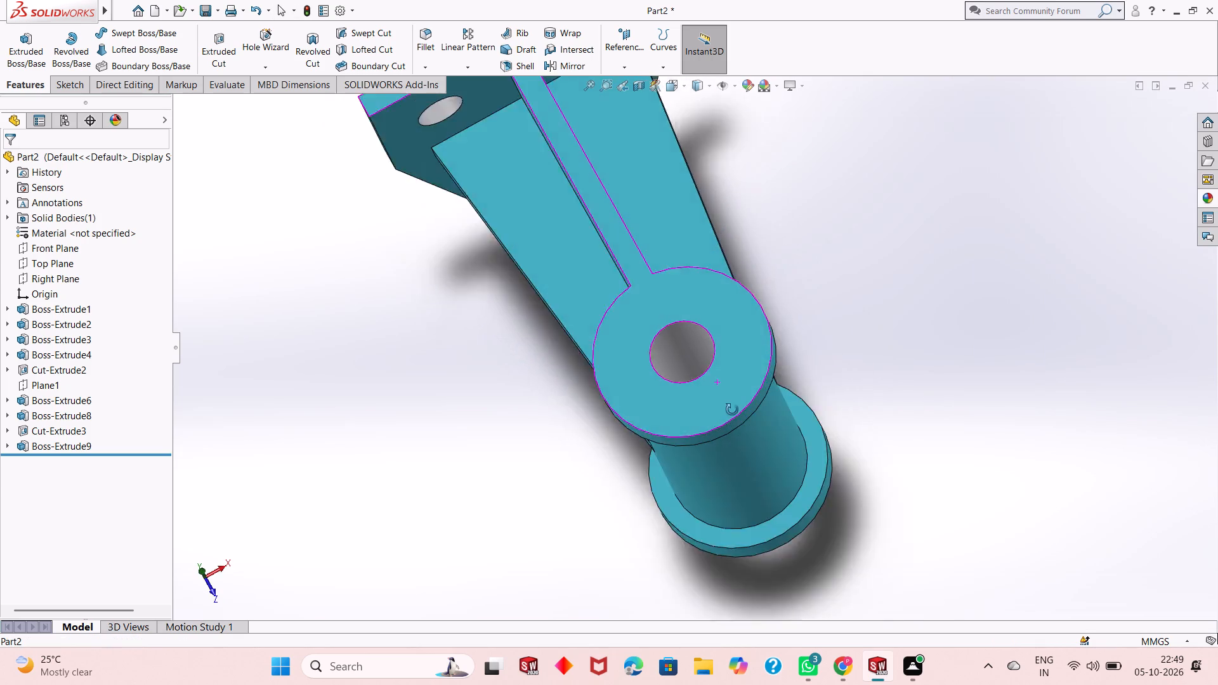
{"action": "middle_click_drag", "start_coordinate": [732, 410], "coordinate": [726, 362]}
{"action": "scroll", "coordinate": [698, 450], "scroll_direction": "up", "scroll_amount": 2}
{"action": "middle_click_drag", "start_coordinate": [753, 554], "coordinate": [710, 202]}
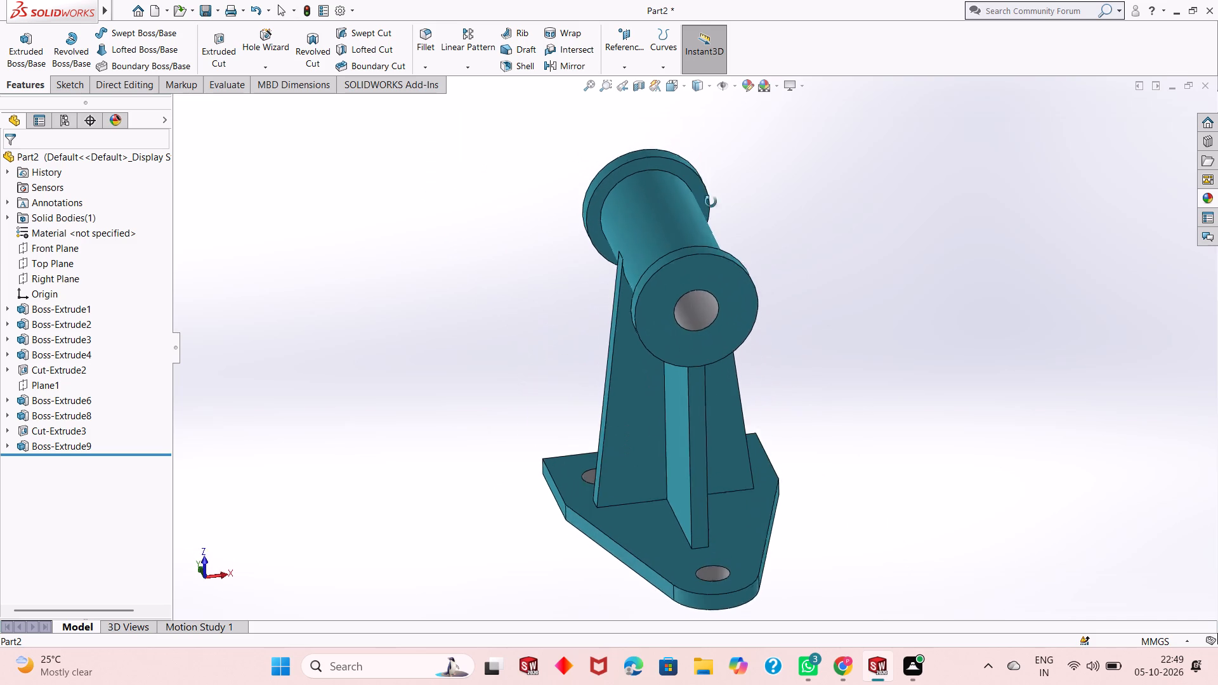
{"action": "middle_click_drag", "start_coordinate": [710, 202], "coordinate": [712, 401]}
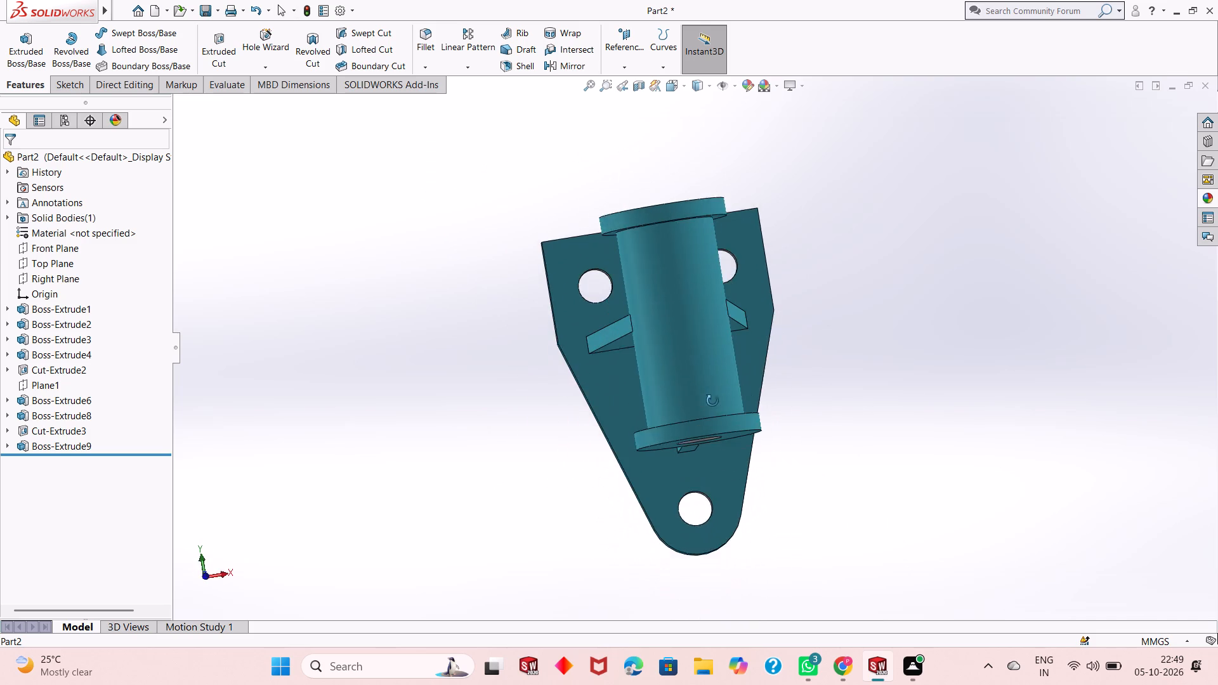
{"action": "middle_click_drag", "start_coordinate": [712, 401], "coordinate": [804, 410]}
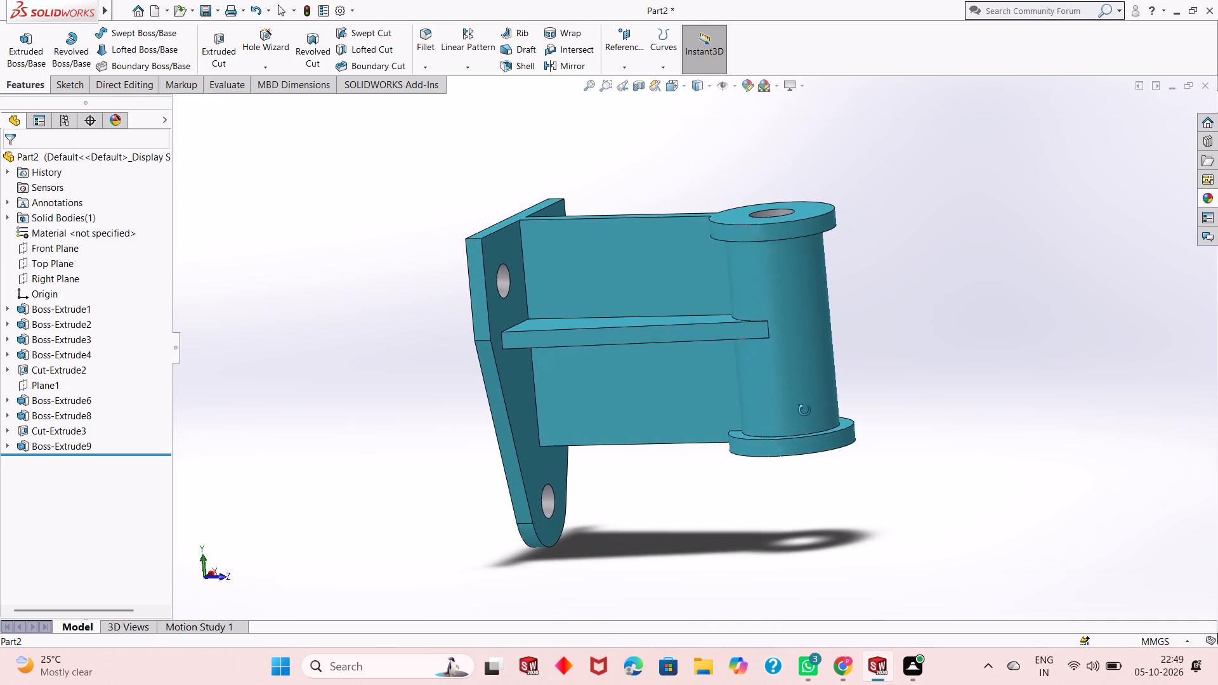
{"action": "middle_click_drag", "start_coordinate": [804, 410], "coordinate": [776, 478]}
{"action": "scroll", "coordinate": [722, 406], "scroll_direction": "down", "scroll_amount": 2}
{"action": "scroll", "coordinate": [722, 406], "scroll_direction": "up", "scroll_amount": 2}
{"action": "middle_click_drag", "start_coordinate": [704, 381], "coordinate": [705, 433]}
{"action": "scroll", "coordinate": [705, 432], "scroll_direction": "up", "scroll_amount": 1}
{"action": "middle_click_drag", "start_coordinate": [773, 306], "coordinate": [697, 349]}
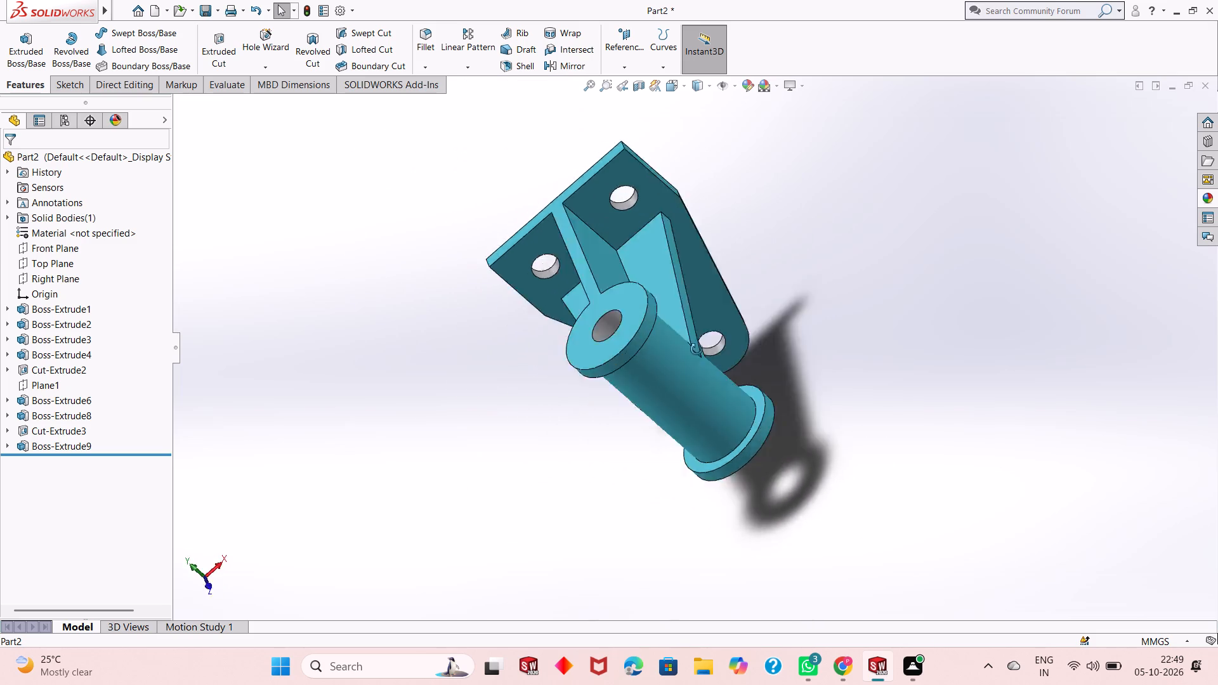
{"action": "middle_click_drag", "start_coordinate": [697, 349], "coordinate": [747, 215]}
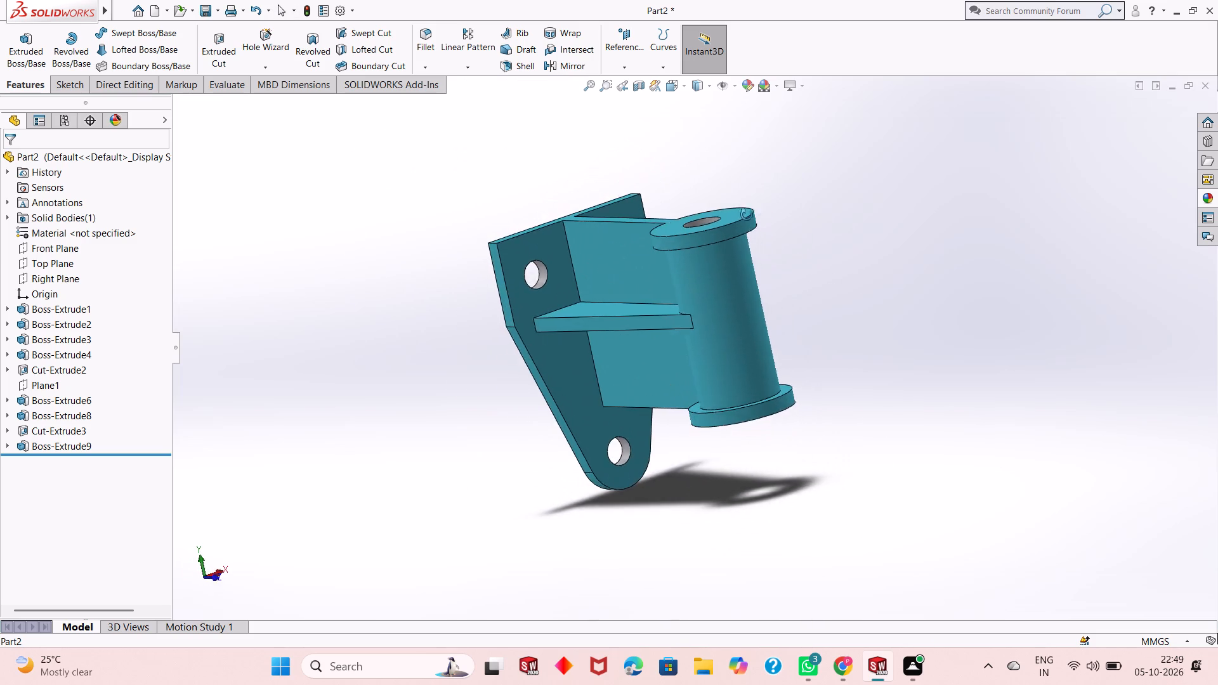
{"action": "middle_click_drag", "start_coordinate": [747, 215], "coordinate": [813, 232]}
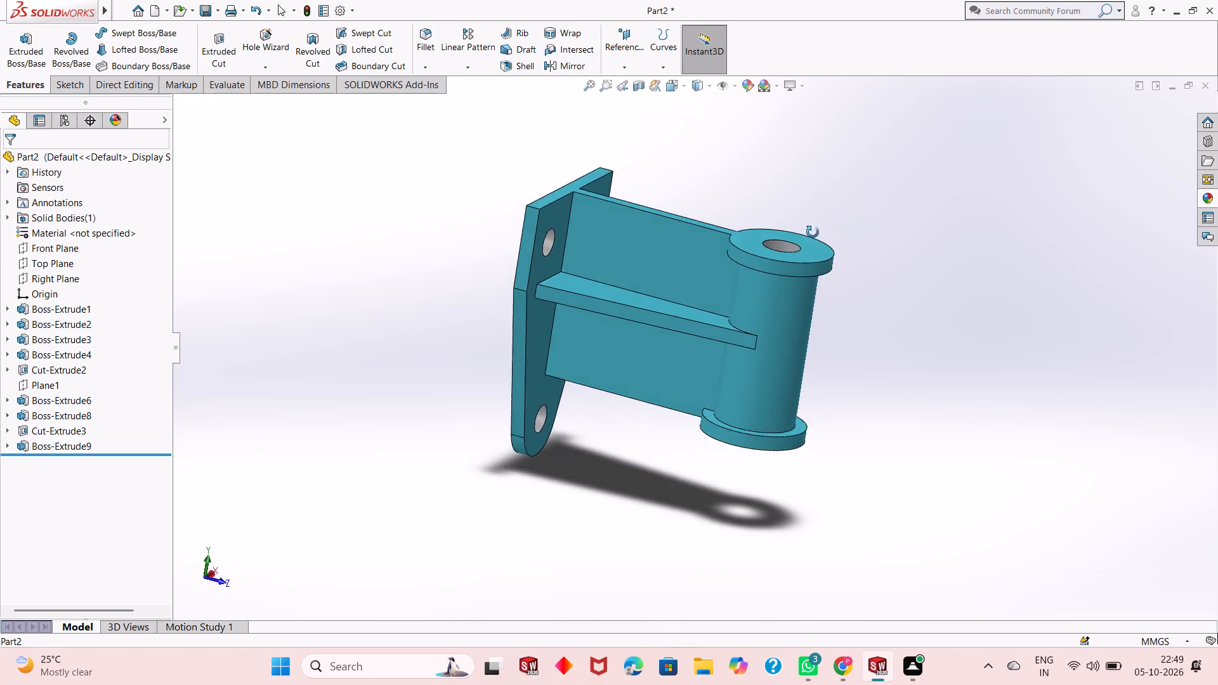
Save the part in the Downloads folder under the name "Pivot mounting bracket with cylindrical boss".
{"action": "middle_click_drag", "start_coordinate": [813, 232], "coordinate": [749, 219]}
{"action": "scroll", "coordinate": [650, 247], "scroll_direction": "down", "scroll_amount": 3}
{"action": "middle_click_drag", "start_coordinate": [654, 284], "coordinate": [654, 284]}
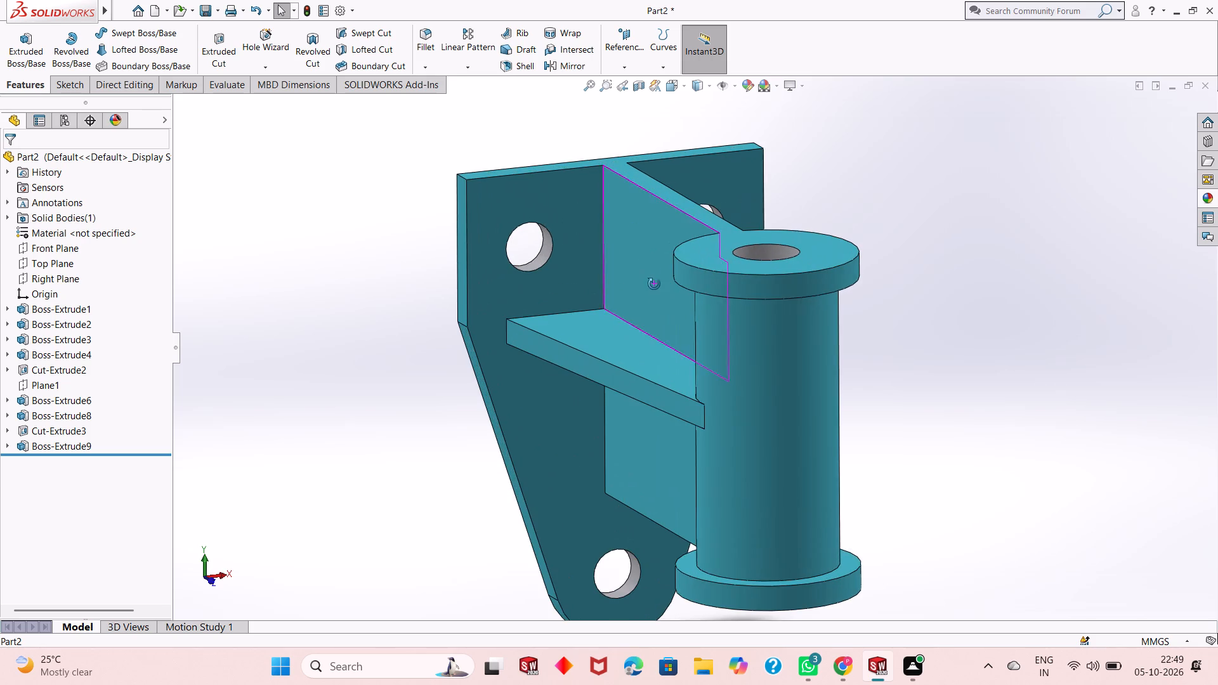
{"action": "middle_click_drag", "start_coordinate": [654, 284], "coordinate": [693, 327]}
{"action": "scroll", "coordinate": [687, 327], "scroll_direction": "up", "scroll_amount": 2}
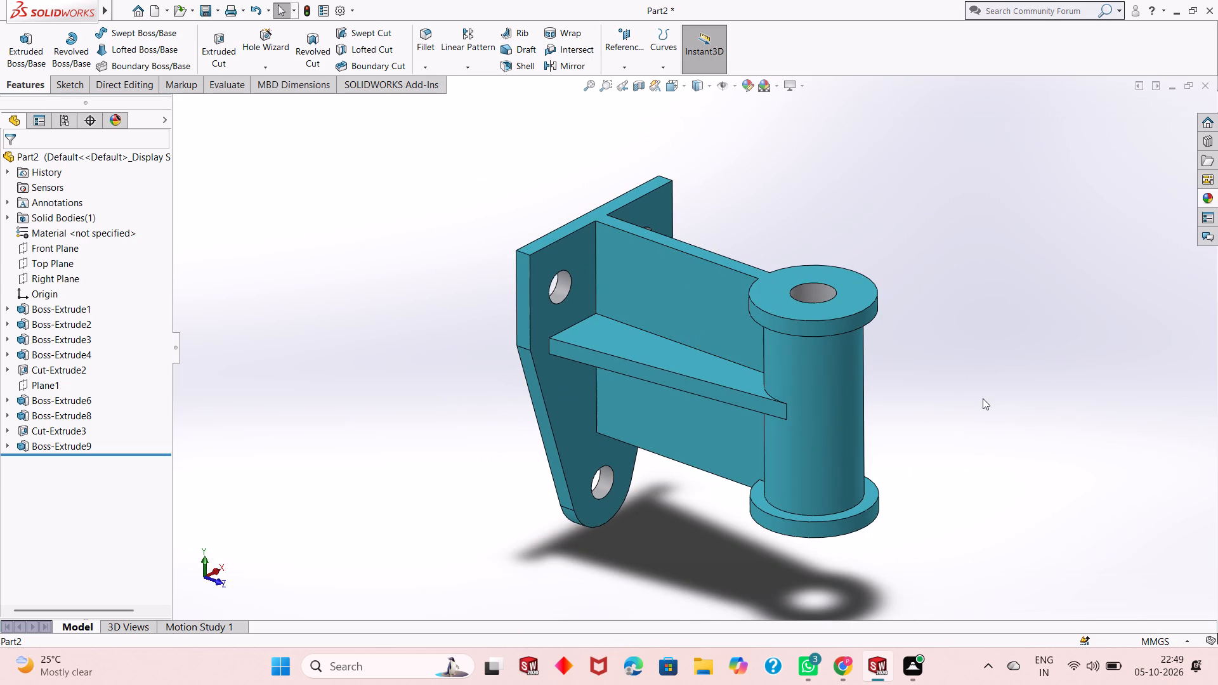
{"action": "key", "text": "ctrl+s"}
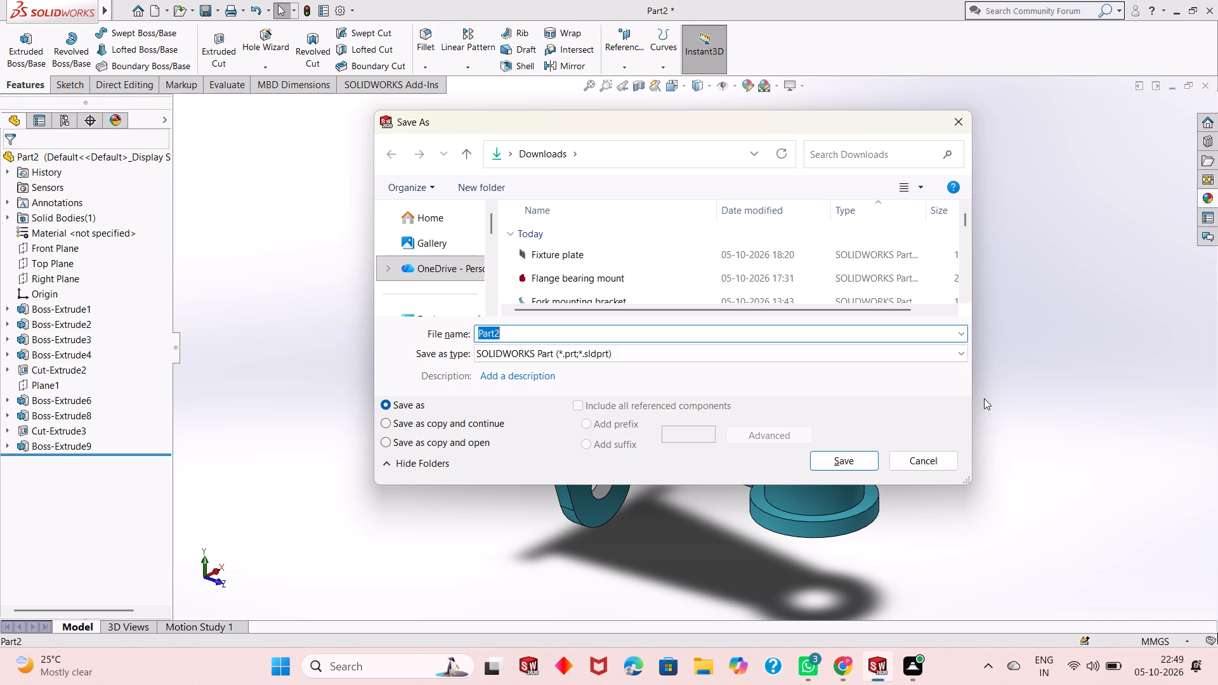
{"action": "type", "text": "Pivot"}
{"action": "key", "text": "space"}
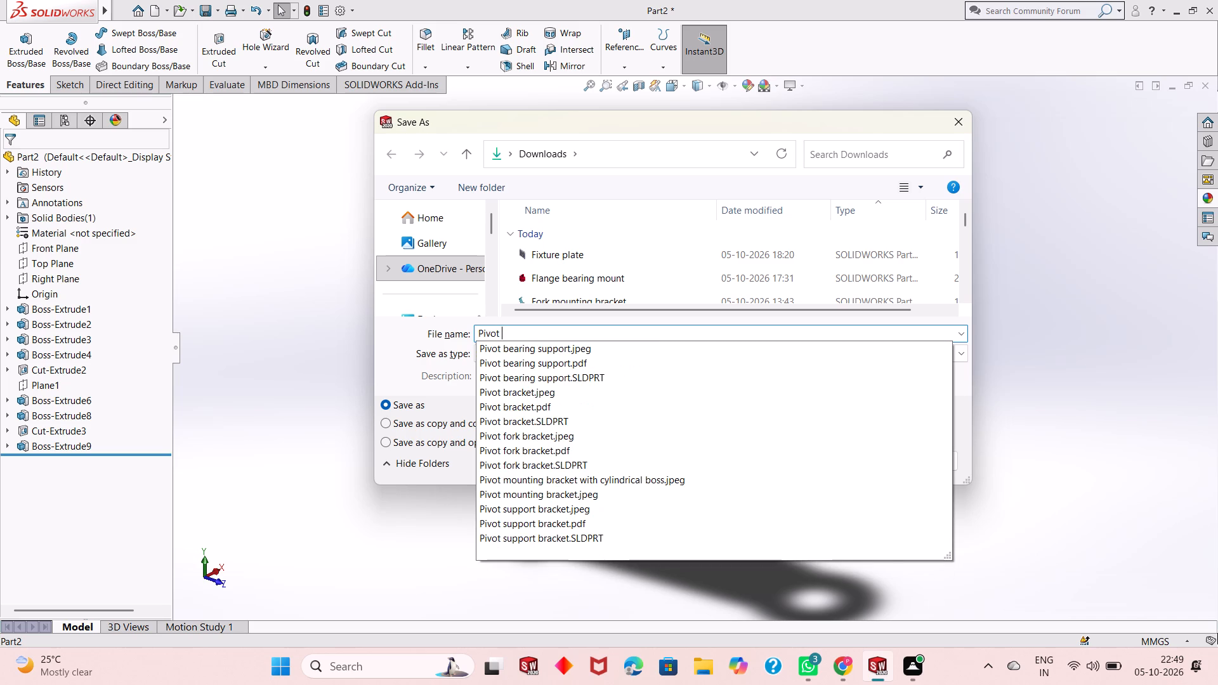
{"action": "type", "text": "mounting"}
{"action": "key", "text": "space"}
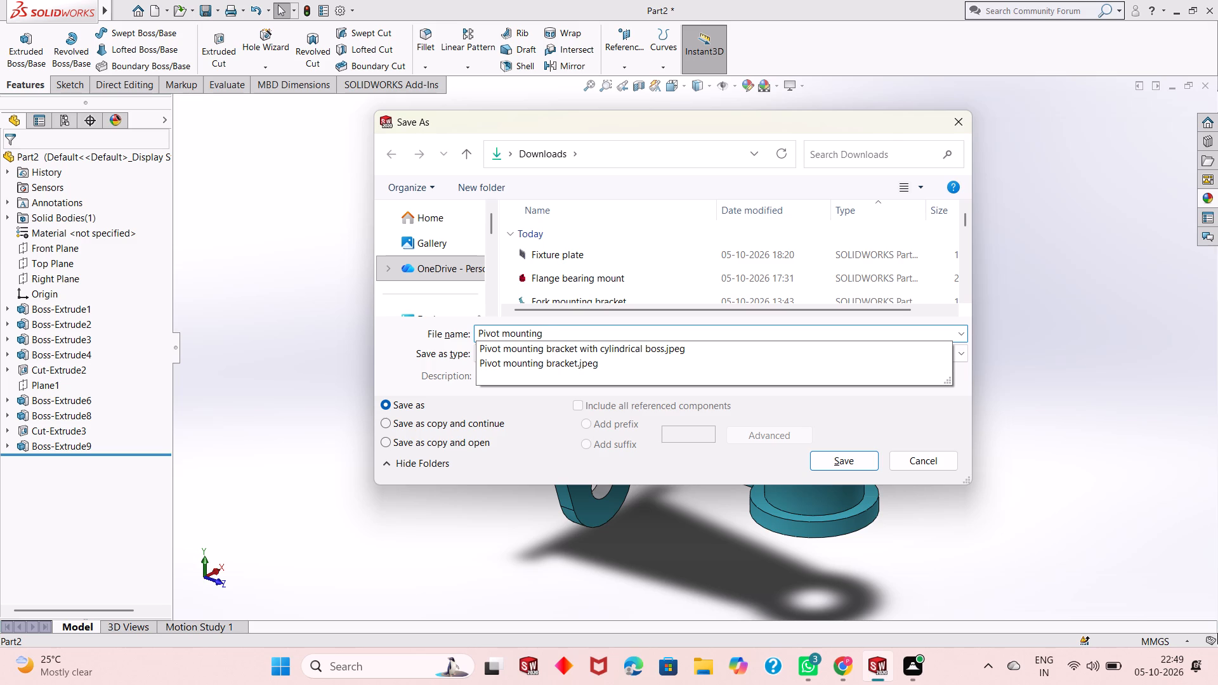
{"action": "type", "text": "bracket"}
{"action": "key", "text": "space"}
{"action": "type", "text": "witj"}
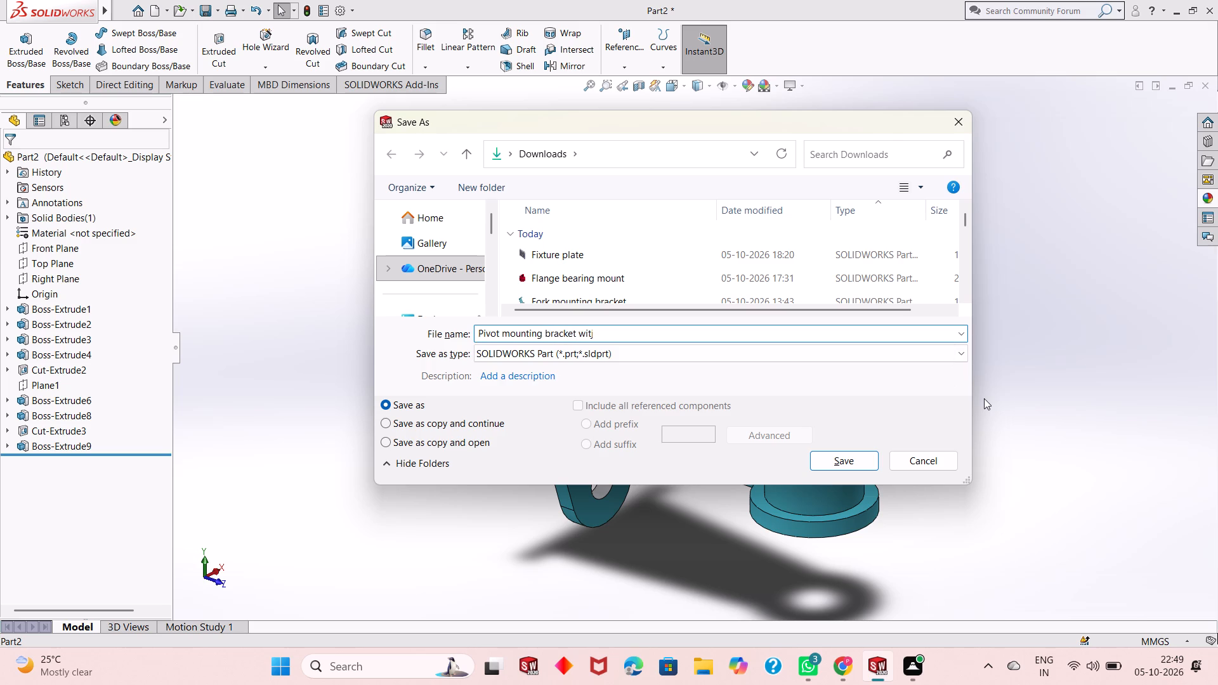
{"action": "key", "text": "BackSpace"}
{"action": "type", "text": "h"}
{"action": "key", "text": "space"}
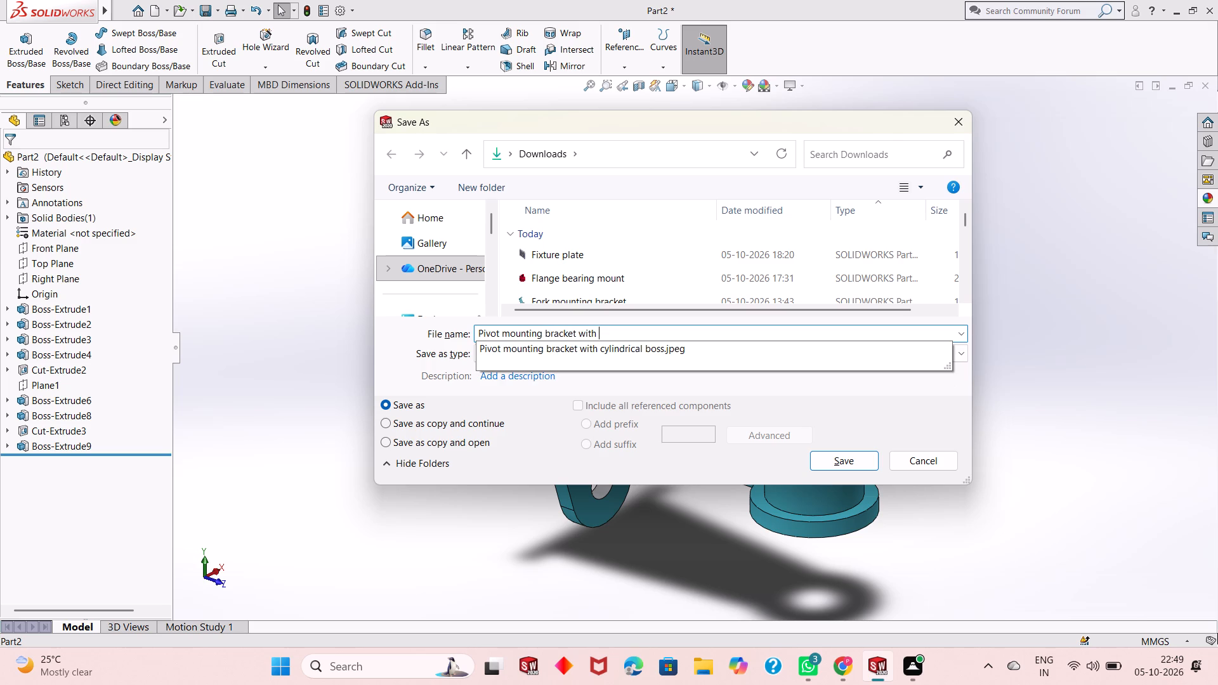
{"action": "type", "text": "cylindrics"}
{"action": "key", "text": "BackSpace"}
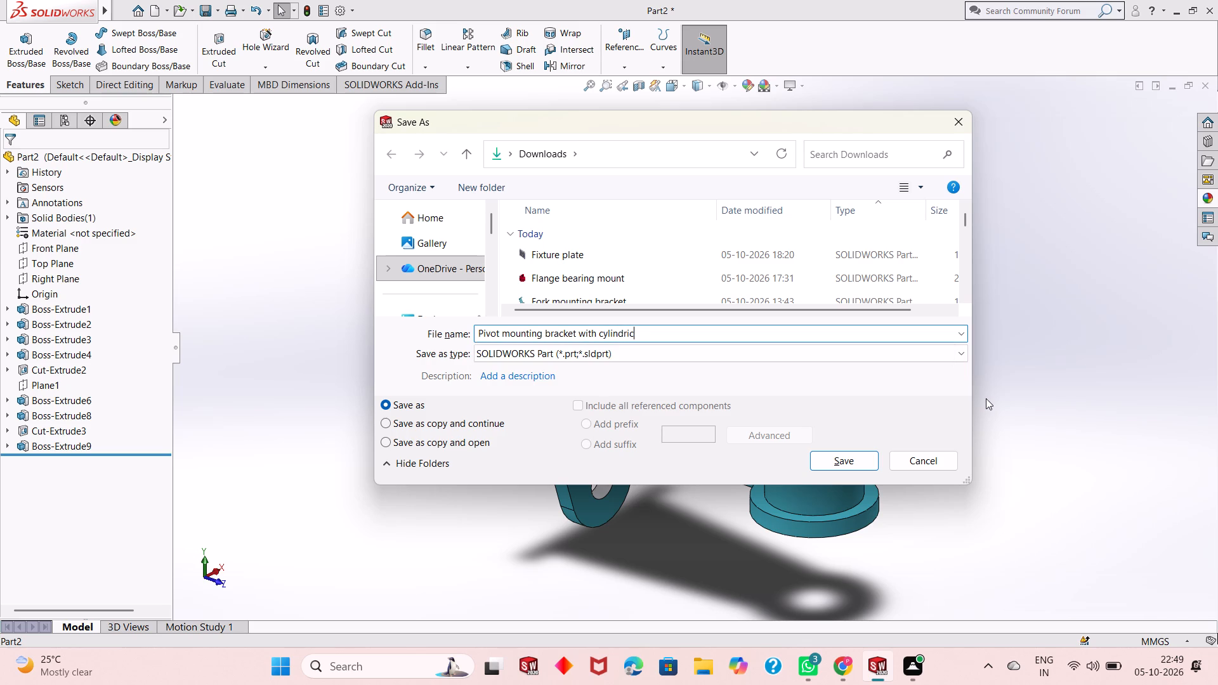
{"action": "type", "text": "al"}
{"action": "key", "text": "space"}
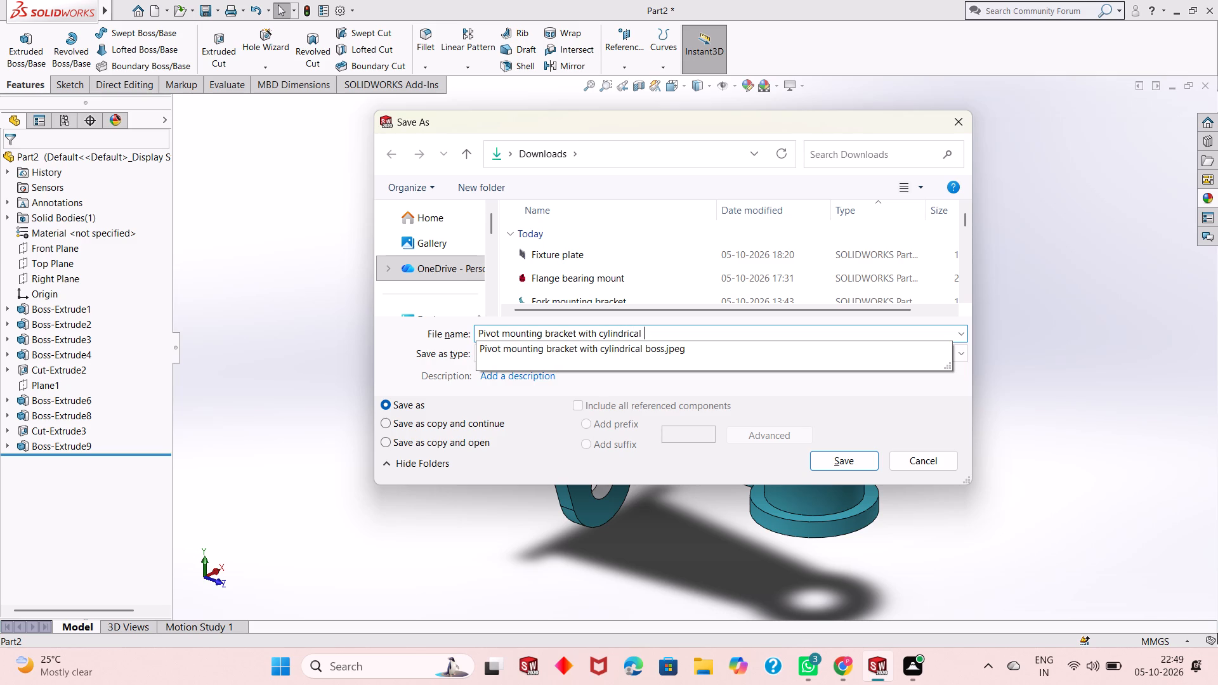
{"action": "type", "text": "boss"}
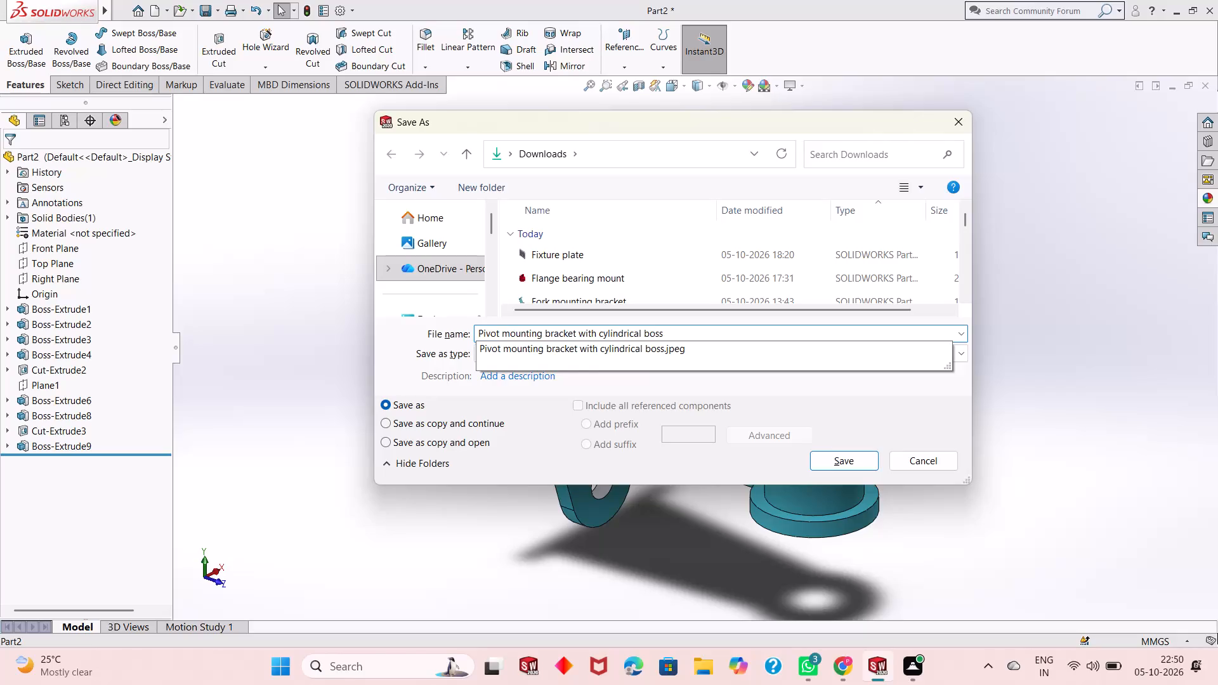
{"action": "key", "text": "Return"}
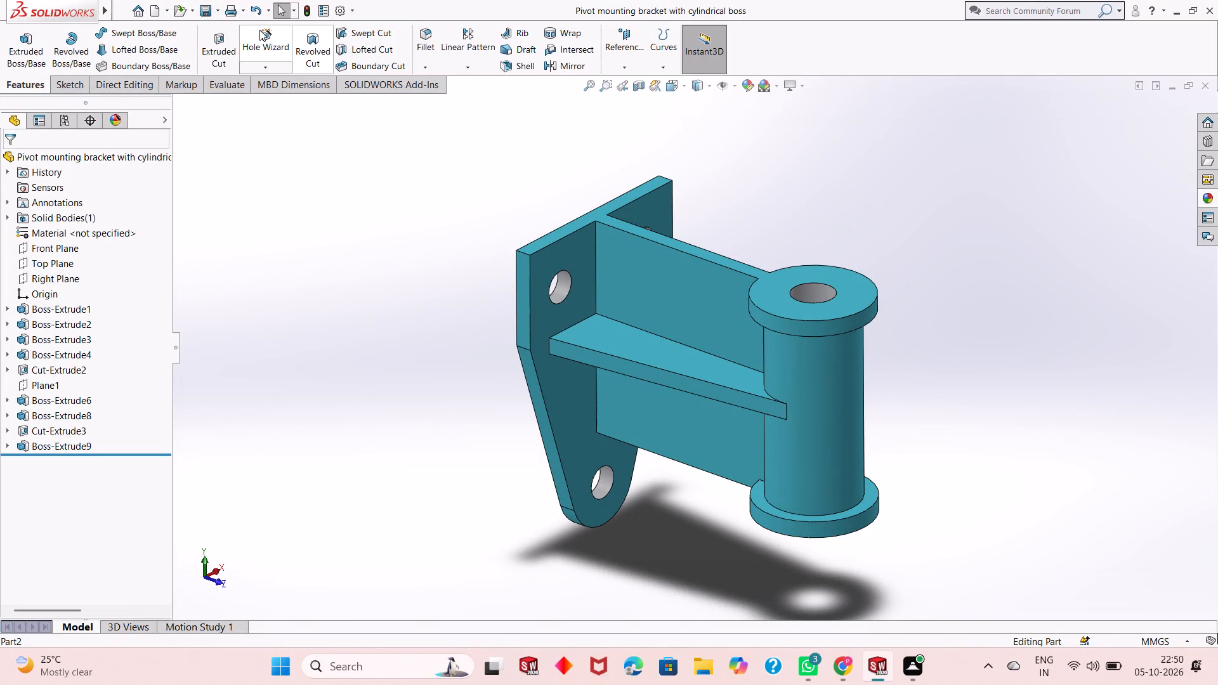
Save a copy of the part as an Adobe Portable Document Format (*.pdf) file in Downloads, keeping the same file name.
{"action": "left_click", "coordinate": [216, 8]}
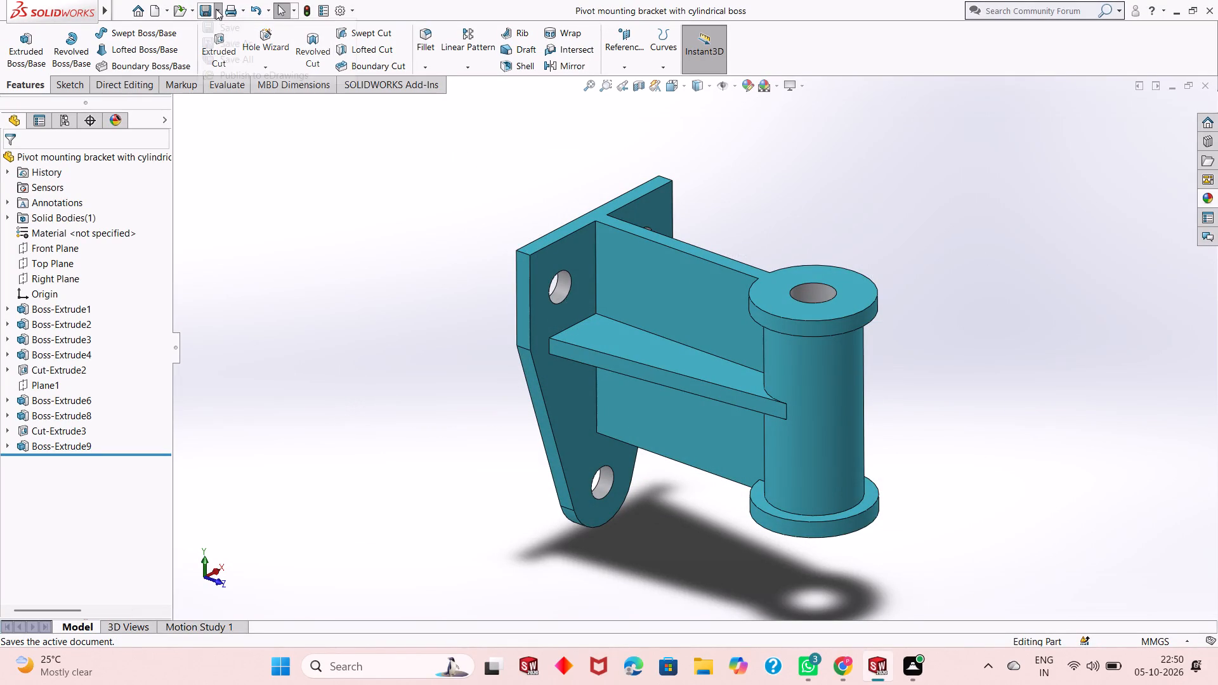
{"action": "left_click", "coordinate": [226, 44]}
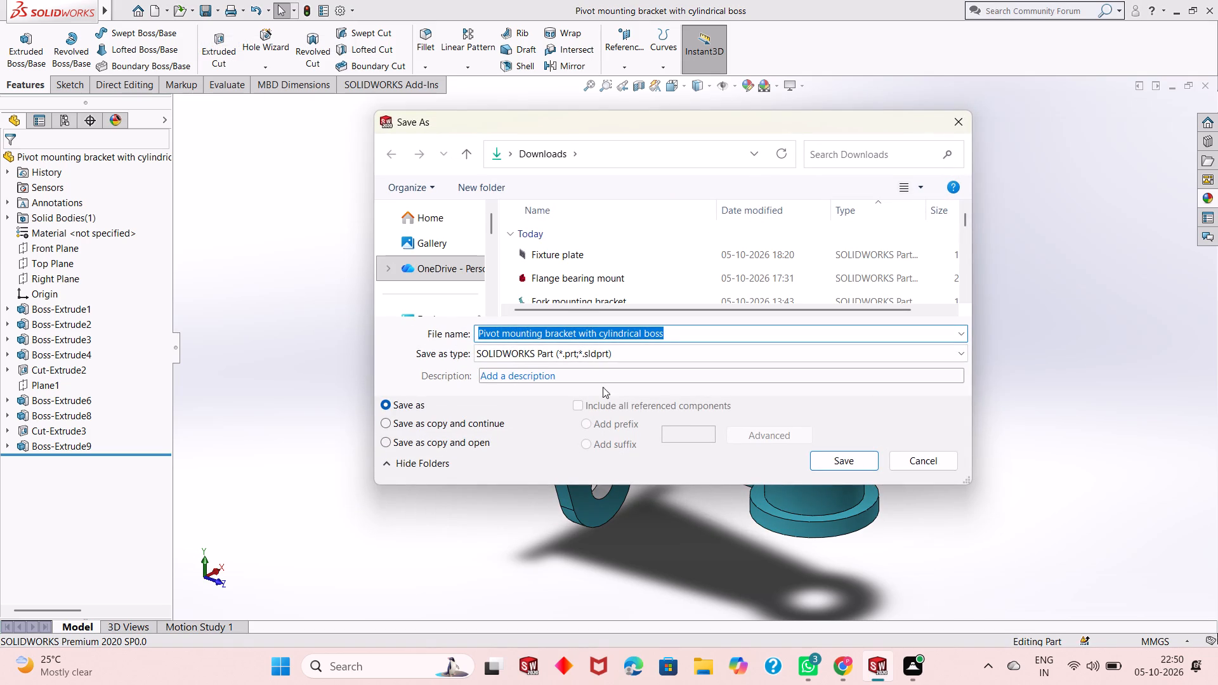
{"action": "left_click", "coordinate": [754, 363]}
{"action": "left_click", "coordinate": [752, 357]}
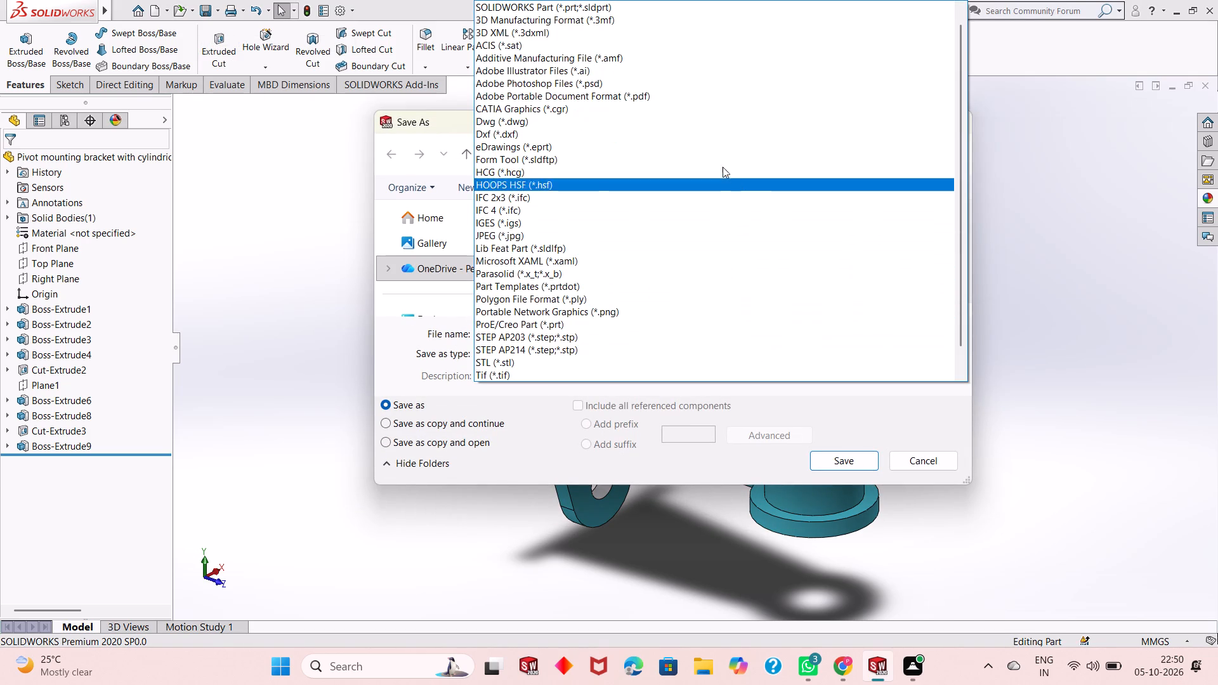
{"action": "left_click", "coordinate": [649, 95]}
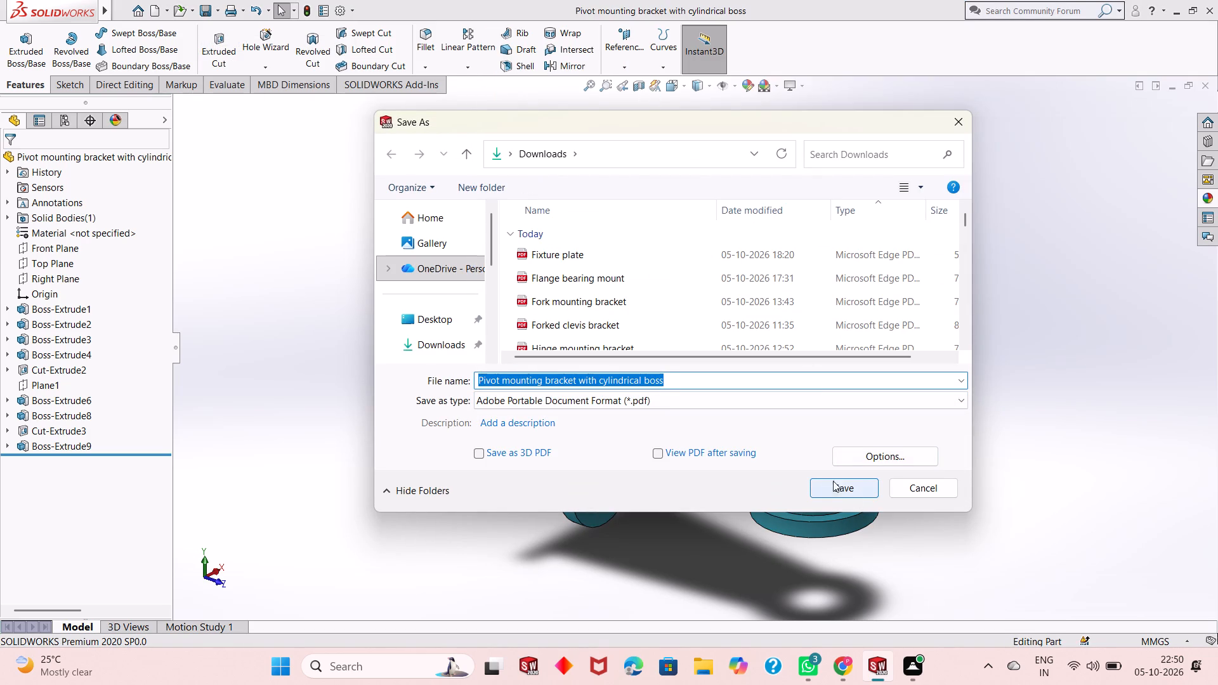
{"action": "left_click", "coordinate": [836, 492]}
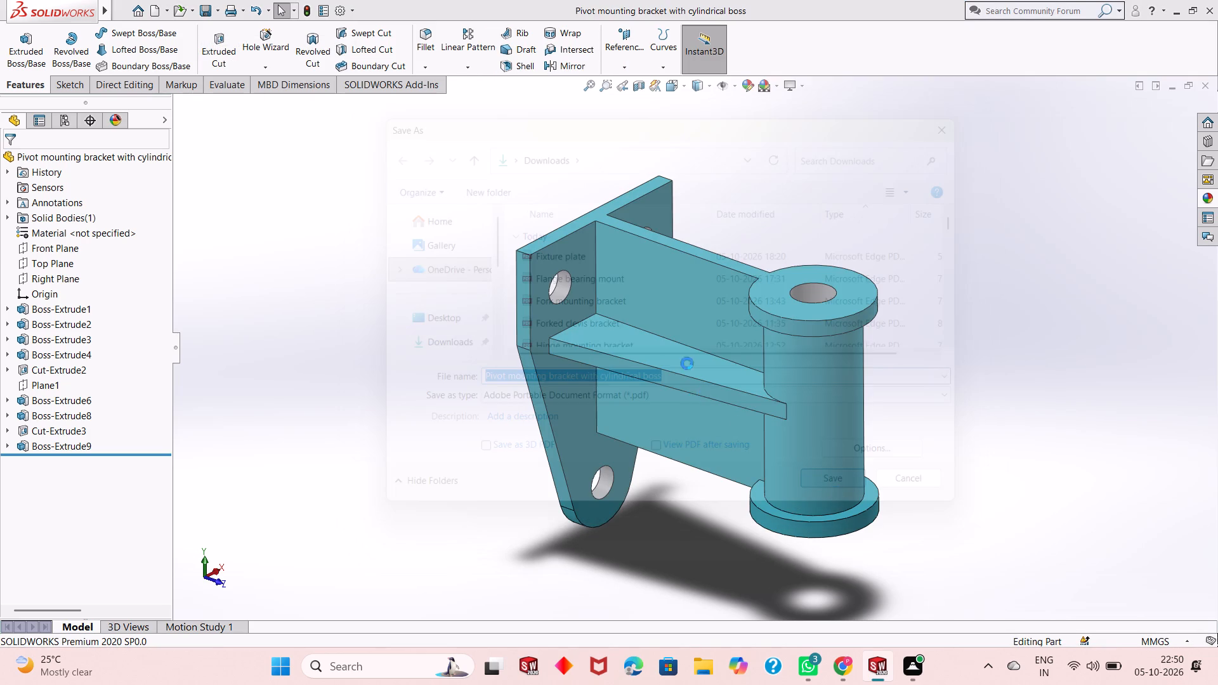